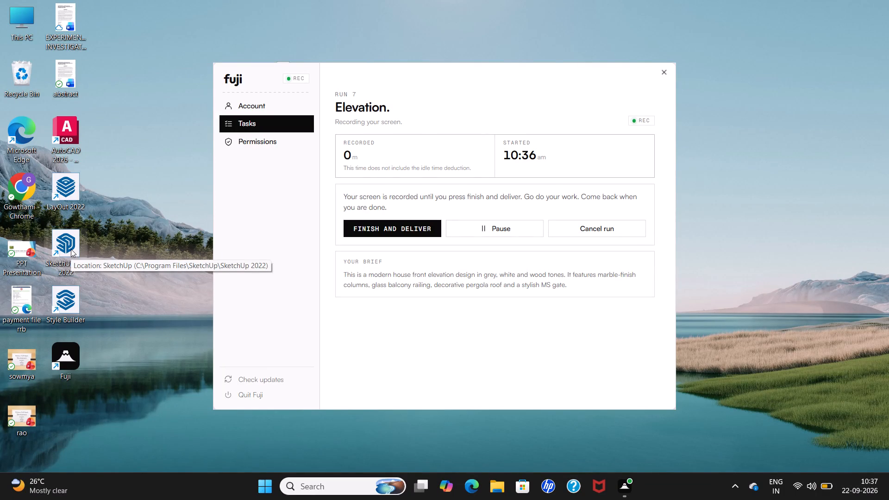
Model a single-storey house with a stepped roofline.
Launch SketchUp Pro 2022 from the desktop.
double_click(71, 248)
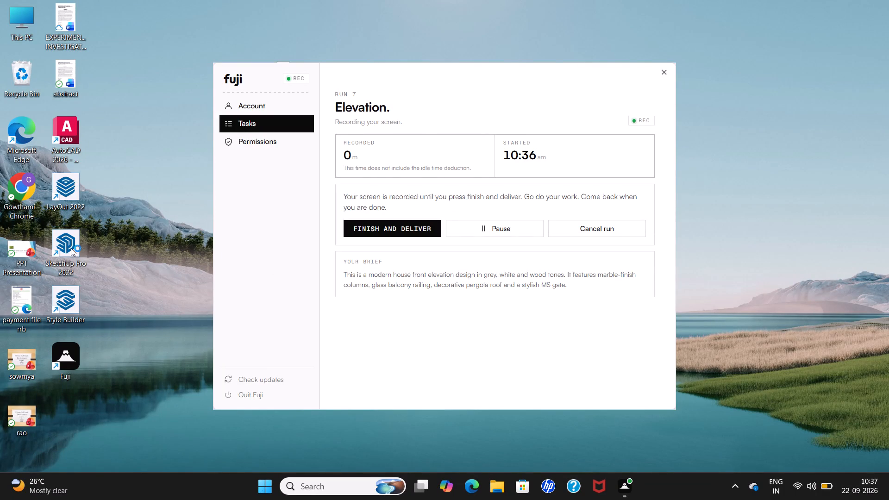
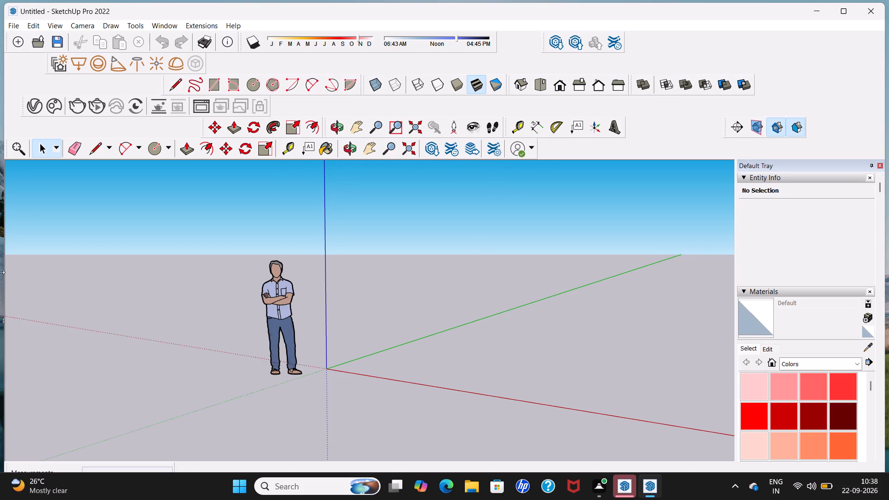
In top view, draw a 15' line parallel to the red axis as the first edge of a rectangle.
click(544, 87)
scroll(486, 268, up, 16)
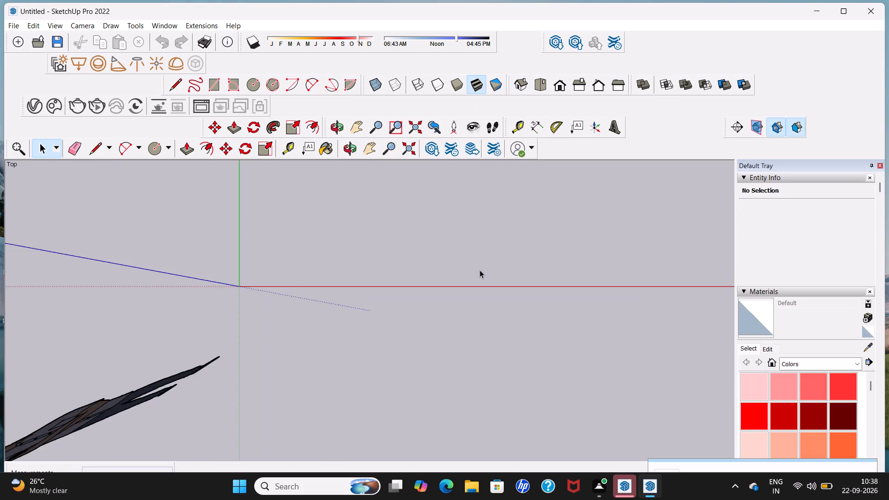
scroll(480, 270, up, 17)
scroll(480, 269, up, 10)
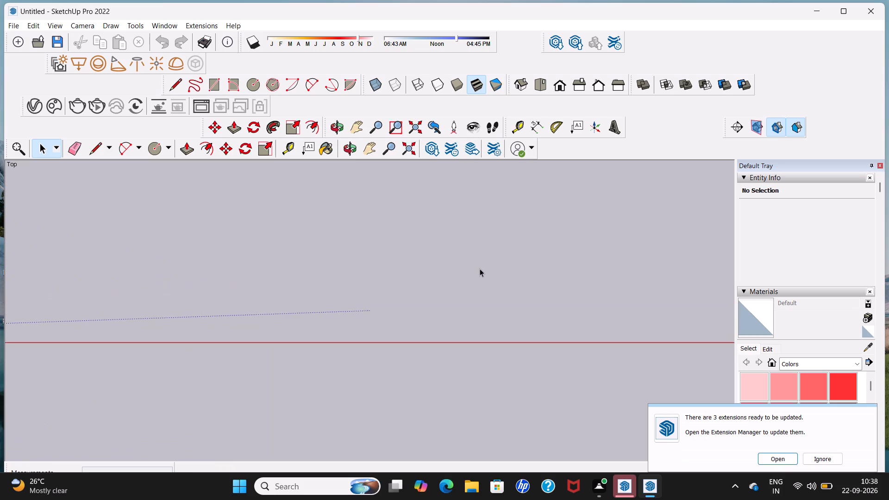
scroll(480, 269, up, 17)
scroll(480, 269, up, 10)
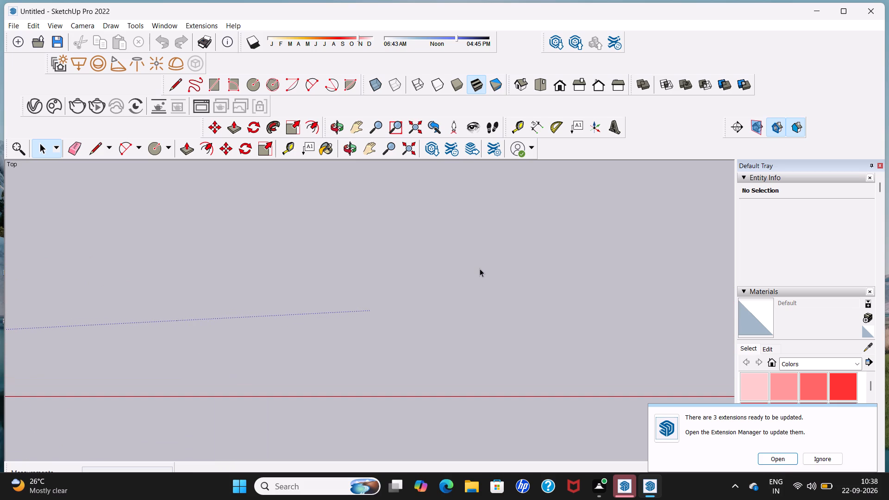
scroll(480, 268, up, 11)
scroll(480, 268, up, 10)
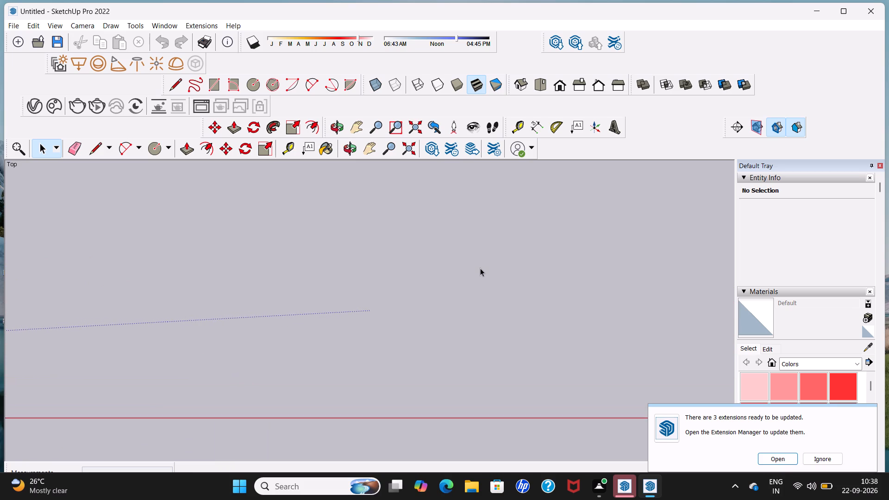
scroll(480, 268, up, 20)
scroll(480, 268, up, 3)
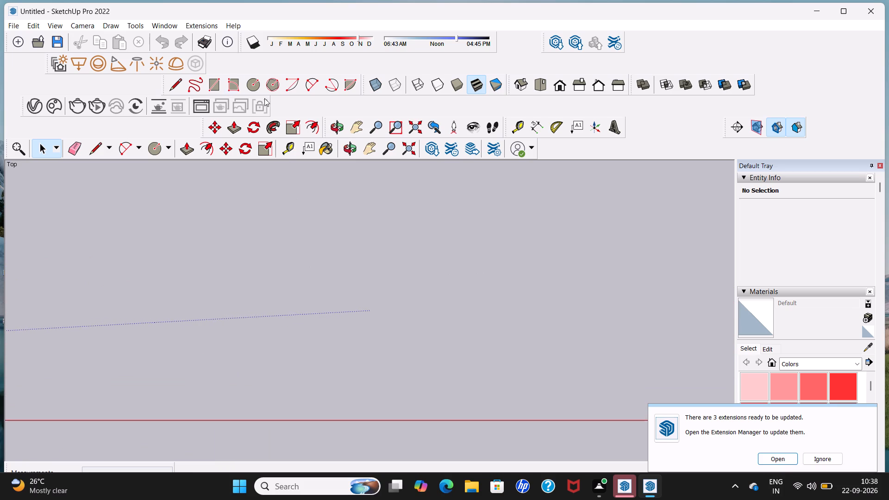
click(172, 86)
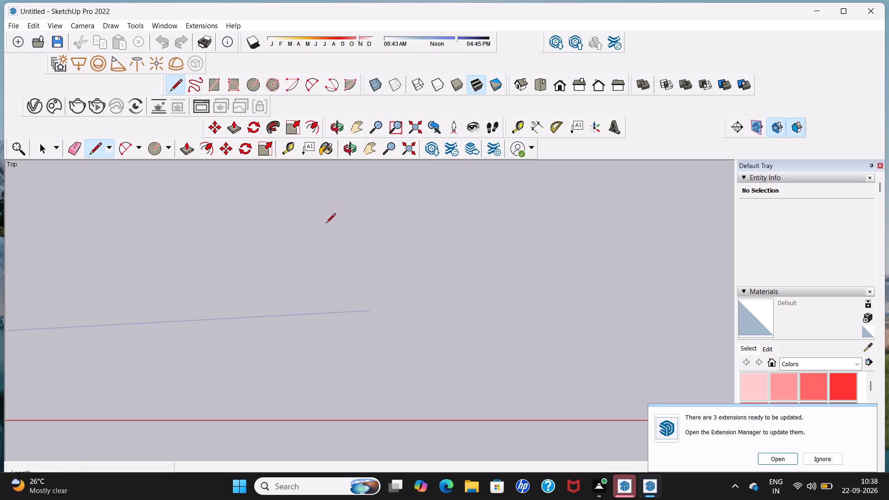
click(315, 191)
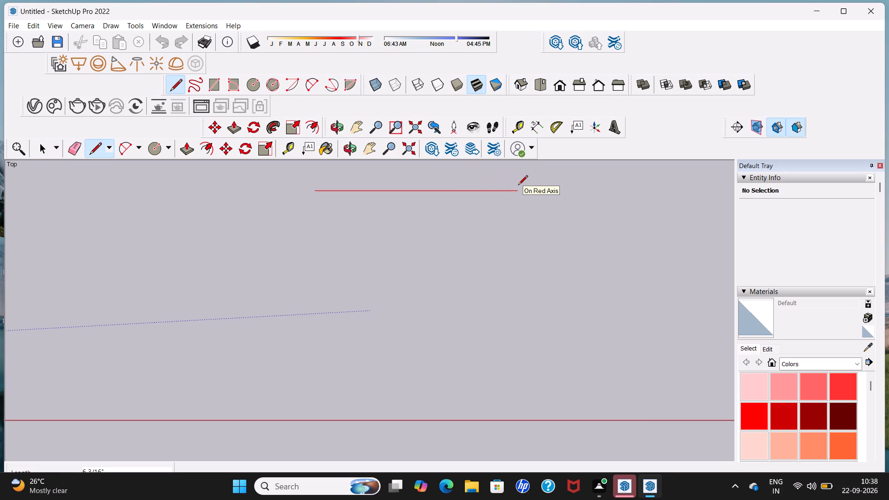
key(1)
key(5)
key(apostrophe)
key(Return)
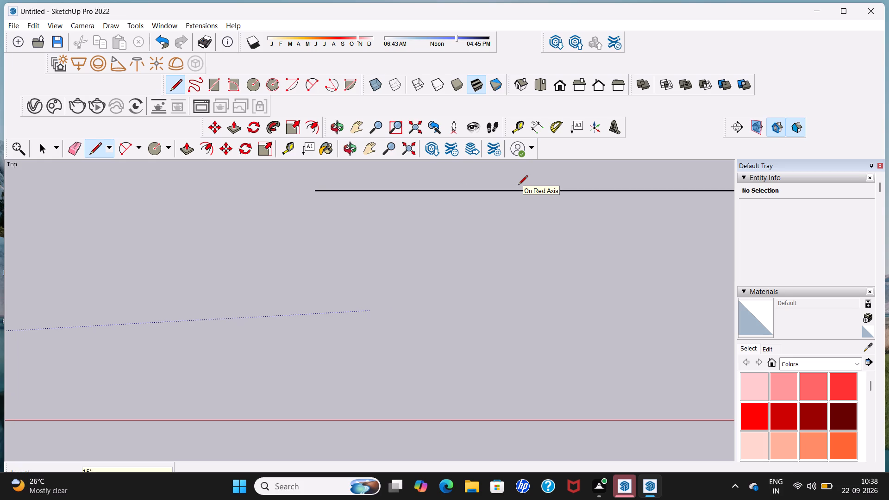
Complete the rectangle with a 10' edge along the green direction, a 15' parallel edge and a closing edge to the start point.
scroll(491, 166, down, 15)
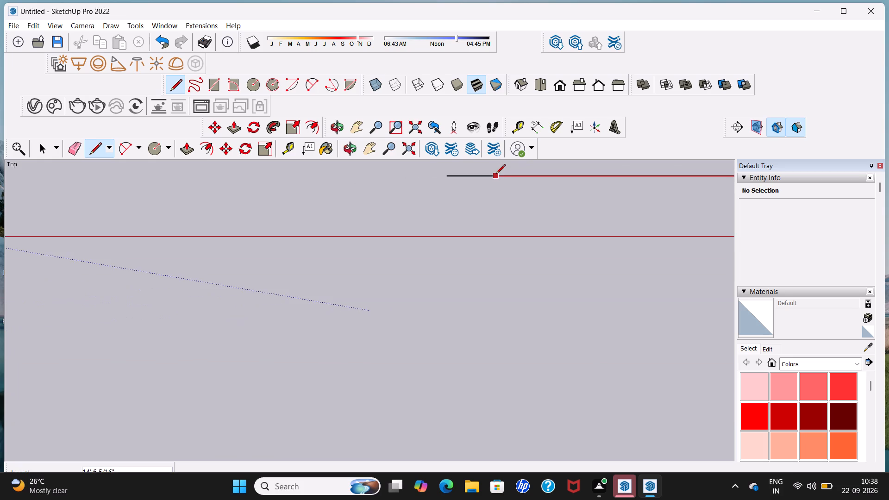
scroll(496, 181, down, 20)
scroll(496, 181, down, 18)
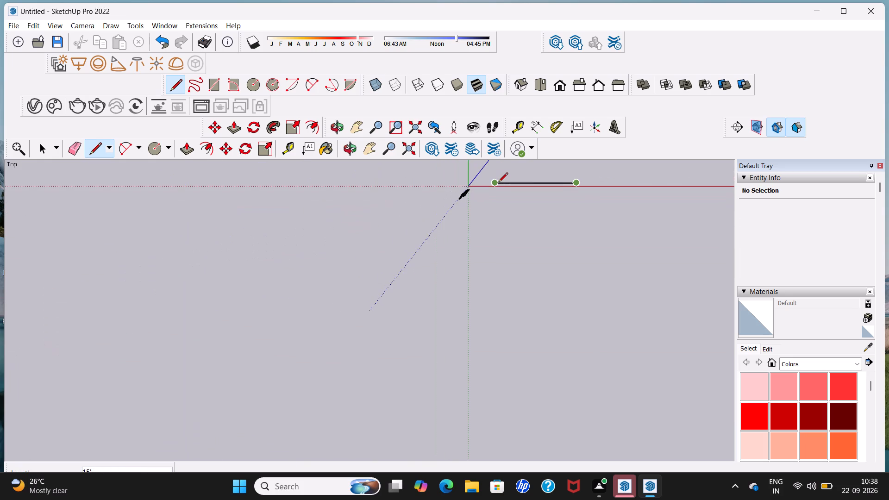
middle_drag(498, 183, 168, 351)
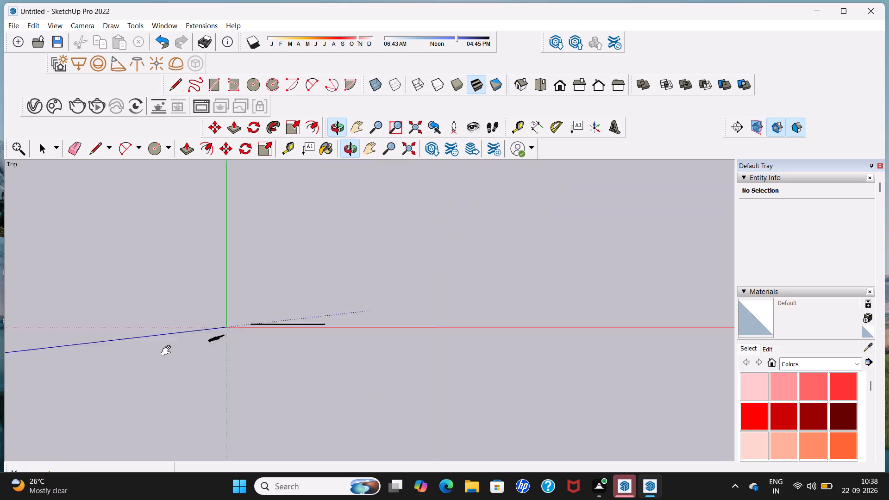
middle_drag(168, 351, 69, 385)
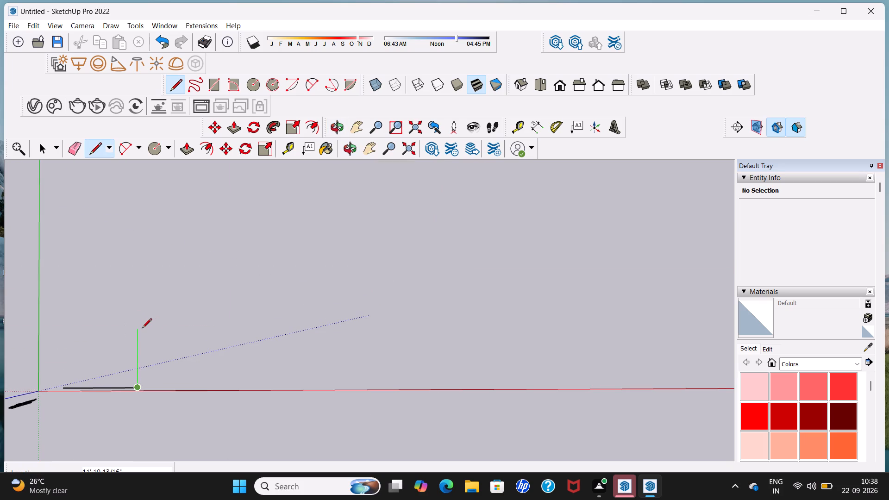
key(1)
key(0)
key(apostrophe)
key(Return)
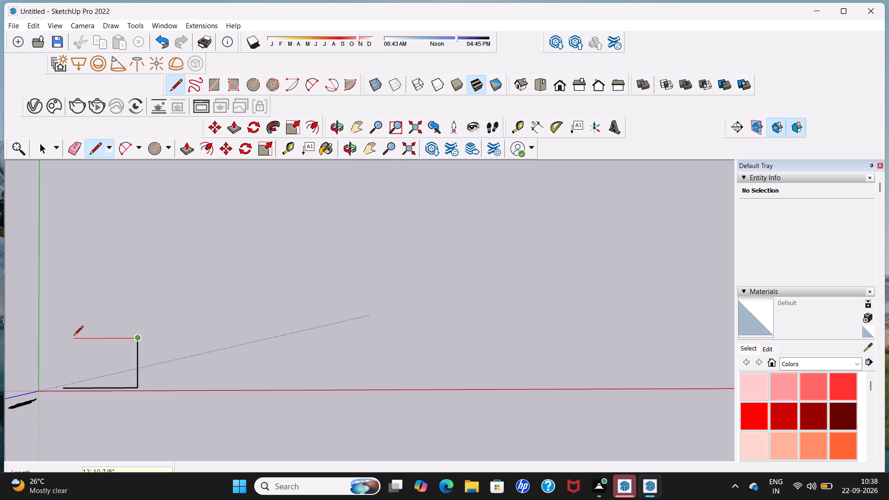
key(1)
key(5)
key(apostrophe)
key(Return)
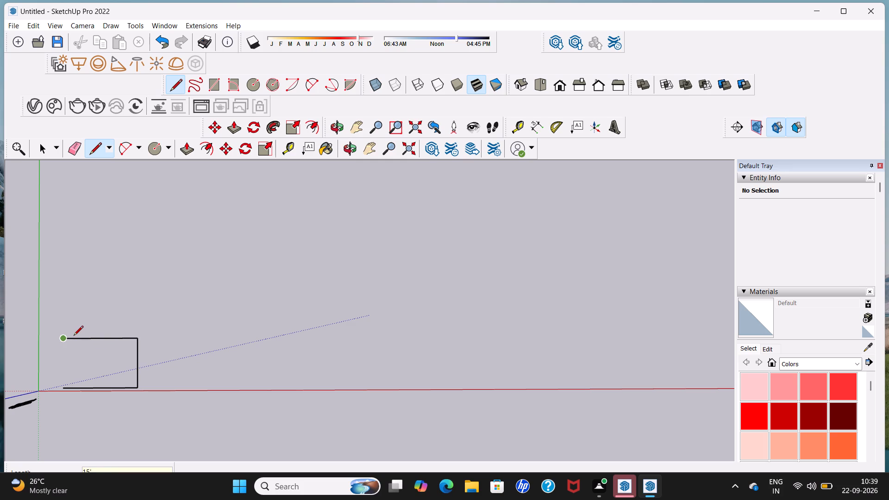
scroll(86, 368, up, 6)
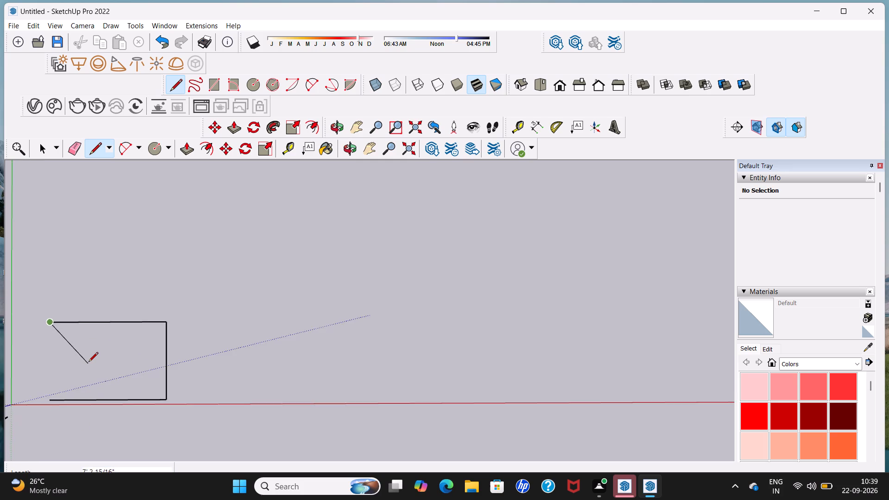
scroll(88, 362, up, 6)
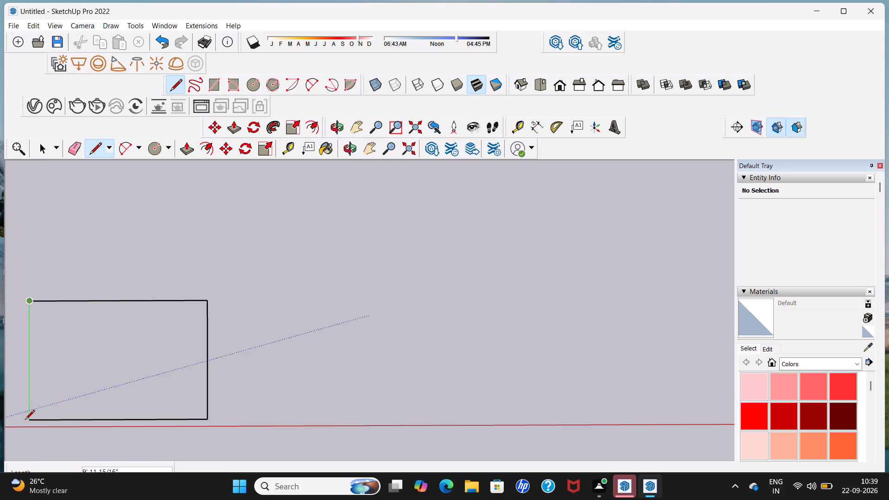
click(26, 420)
key(space)
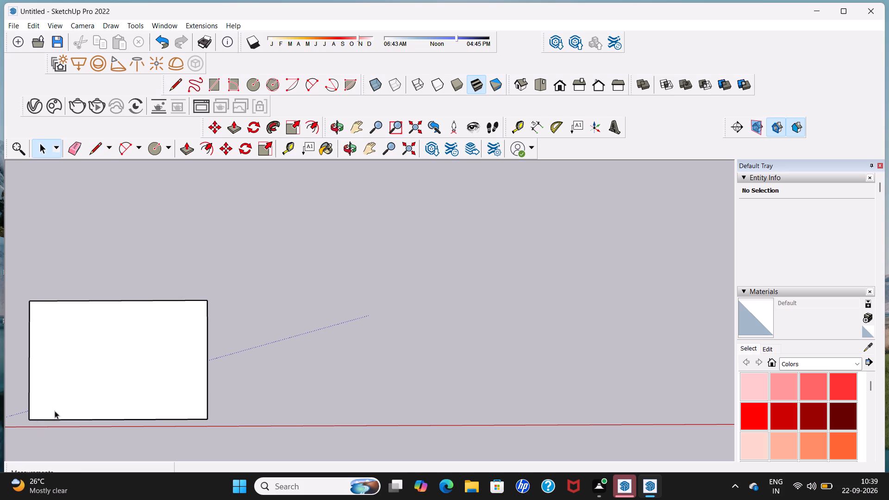
Move the whole 15' by 10' rectangle about 23' diagonally away from the axes, using its lower corner nearest the red axis as base point.
double_click(79, 396)
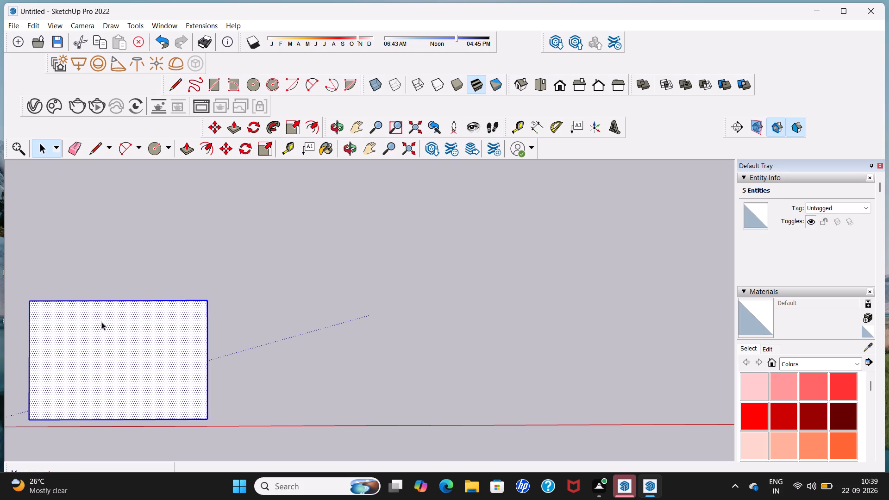
click(227, 154)
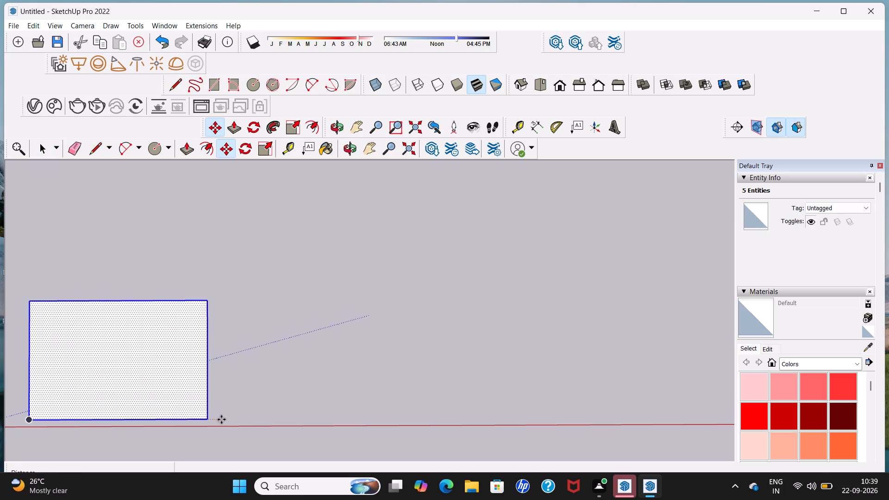
click(206, 419)
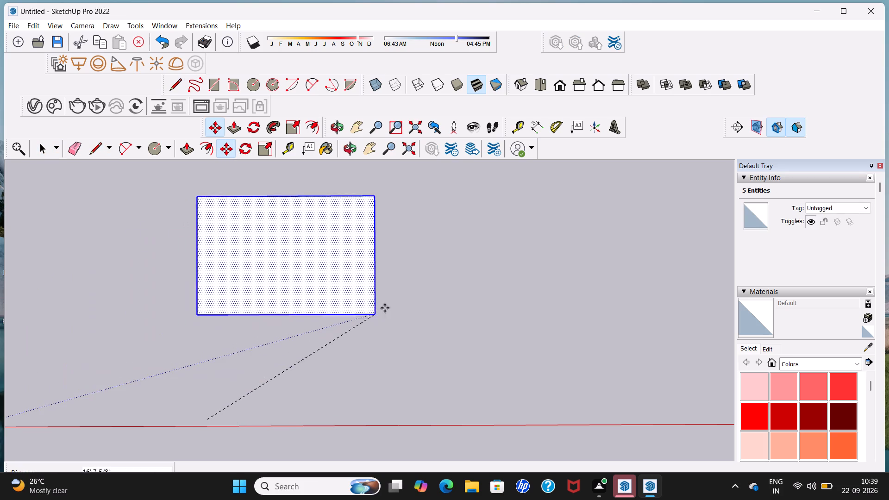
click(454, 300)
key(space)
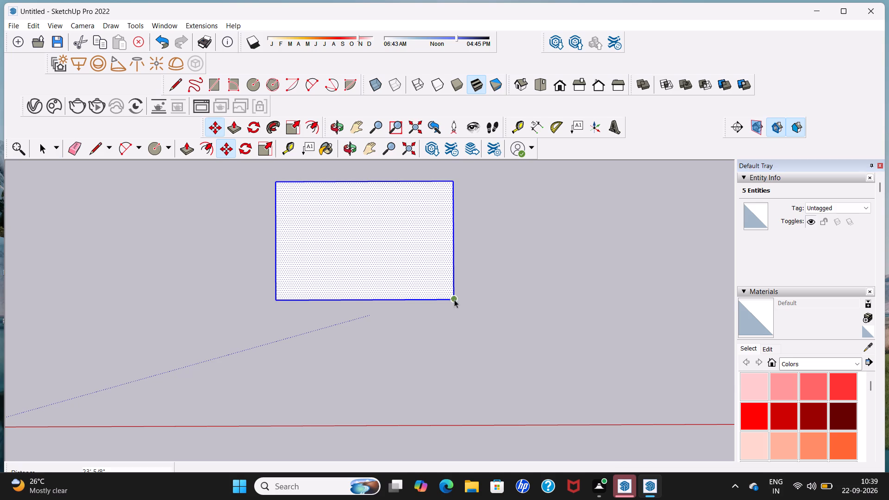
click(488, 299)
Push/Pull the rectangle's face upward by about 1 7/8" into a thin slab.
middle_drag(466, 319, 462, 303)
scroll(466, 319, up, 1)
middle_drag(0, 499, 19, 259)
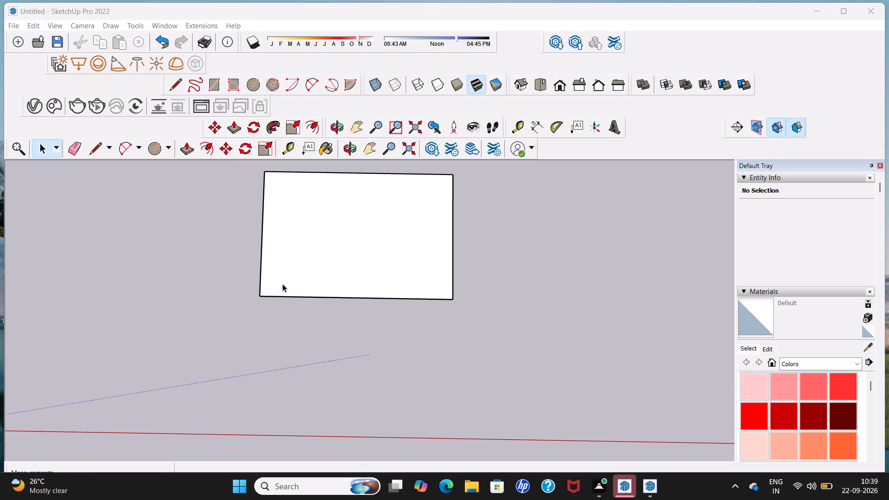
middle_drag(282, 293, 298, 198)
middle_drag(347, 286, 344, 262)
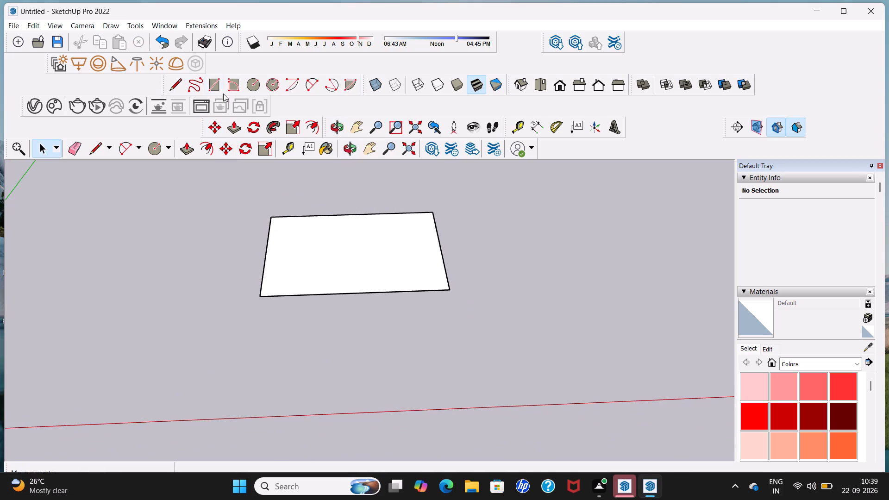
click(237, 131)
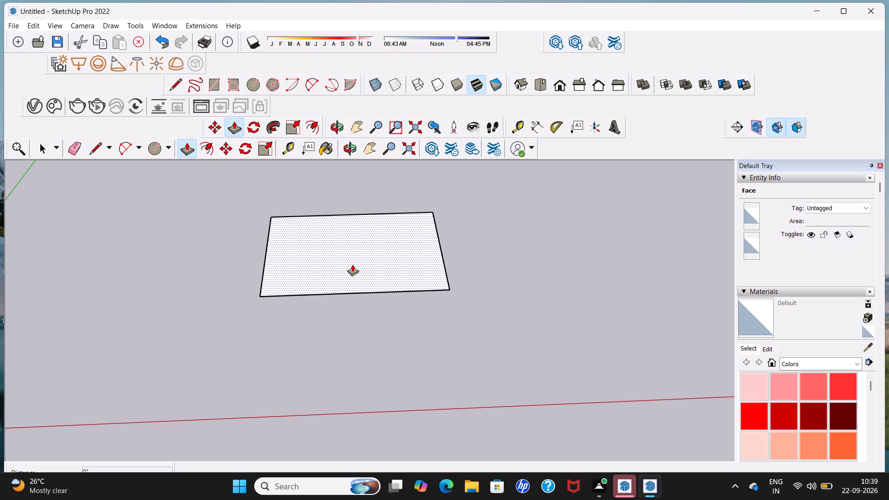
click(352, 264)
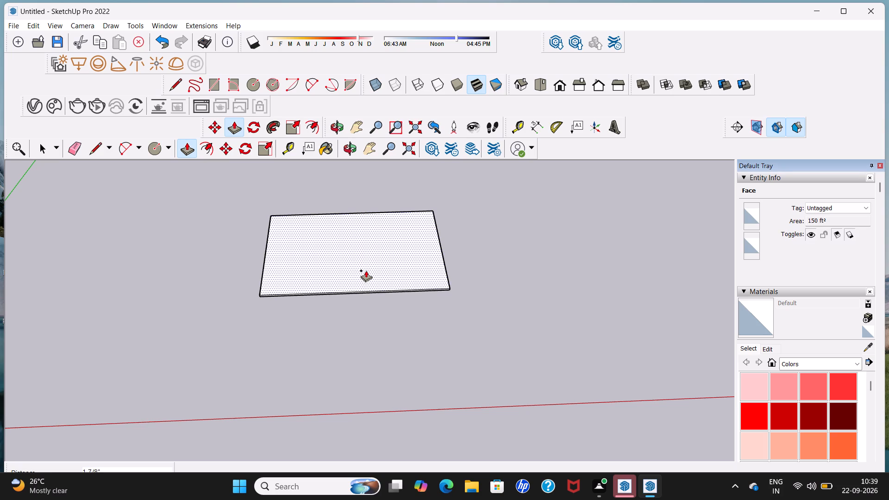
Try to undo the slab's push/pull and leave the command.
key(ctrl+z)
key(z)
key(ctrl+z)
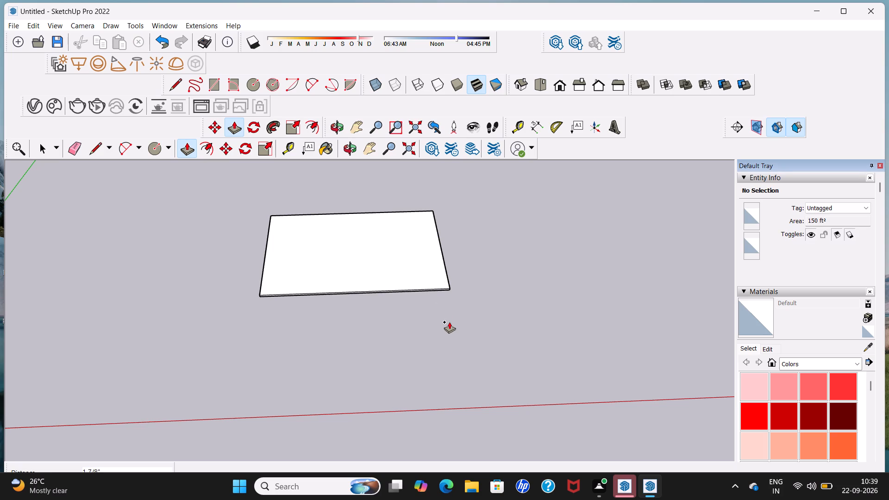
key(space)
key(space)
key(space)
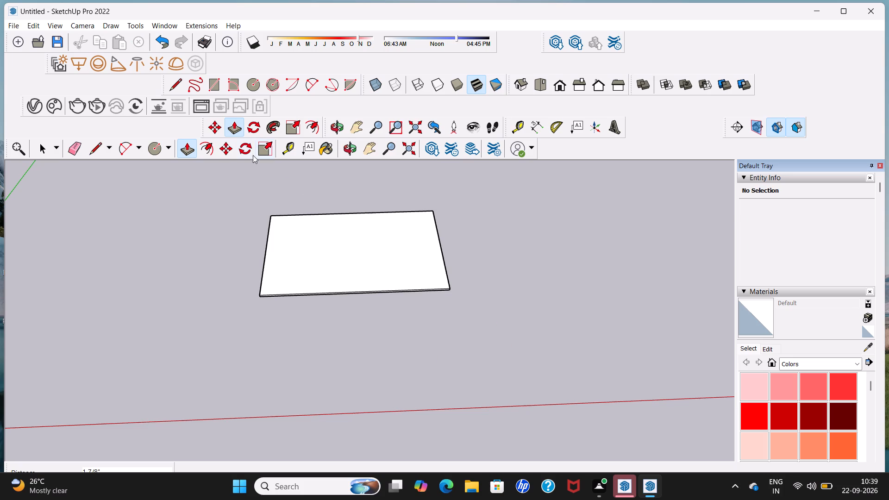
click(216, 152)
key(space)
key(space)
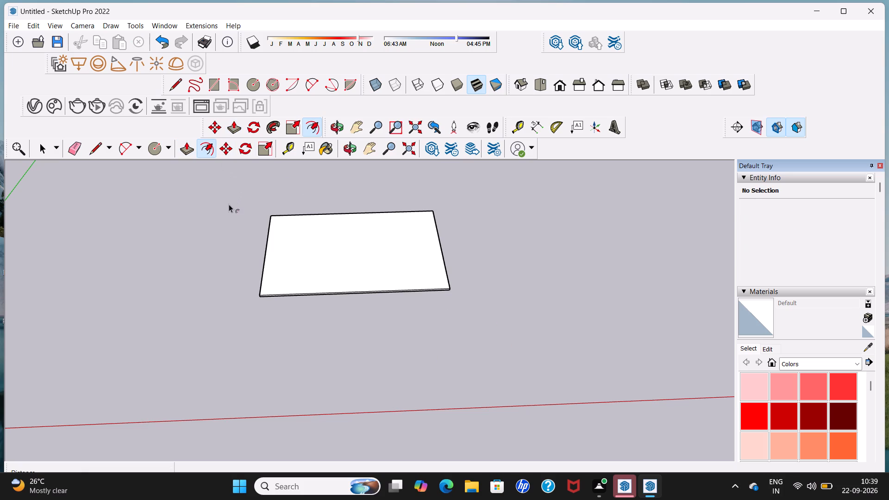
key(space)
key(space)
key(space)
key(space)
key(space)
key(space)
Leave the active offset command and undo the slab's push/pull, returning to the flat rectangle.
double_click(517, 369)
key(space)
key(space)
key(space)
key(space)
key(space)
key(space)
key(space)
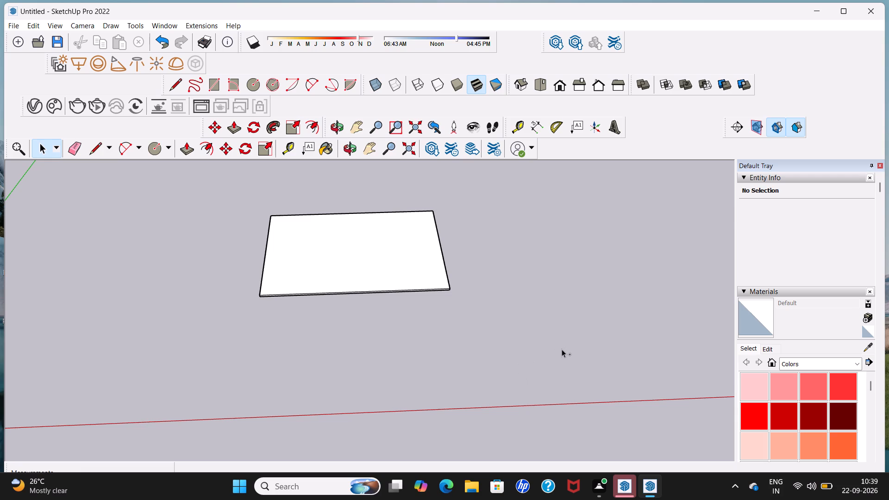
key(ctrl+z)
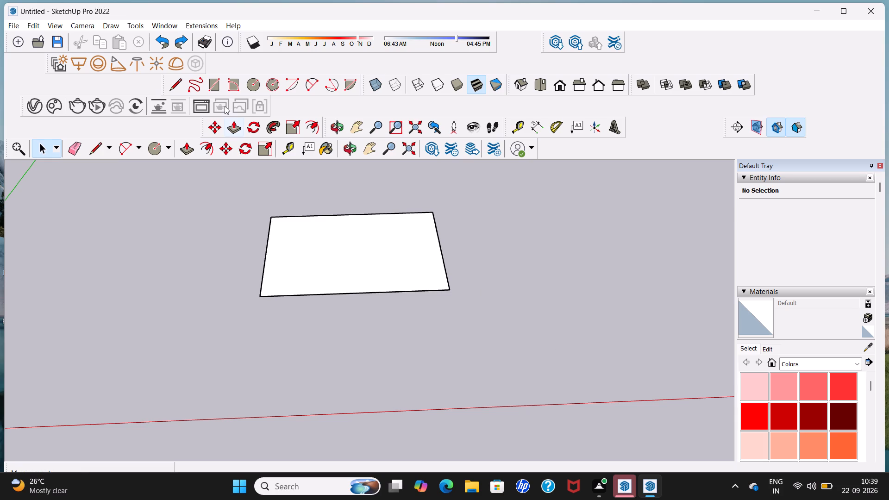
Push/Pull the 15' by 10' rectangle upward by 10' into a box.
click(237, 130)
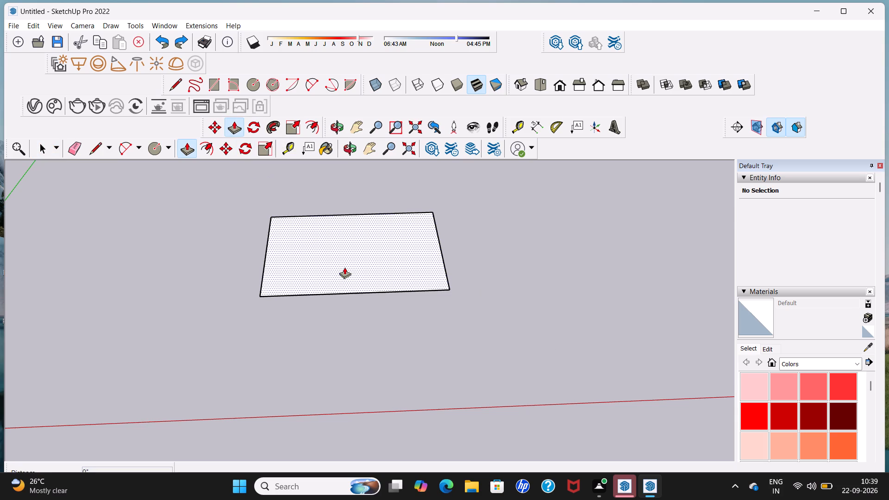
click(344, 267)
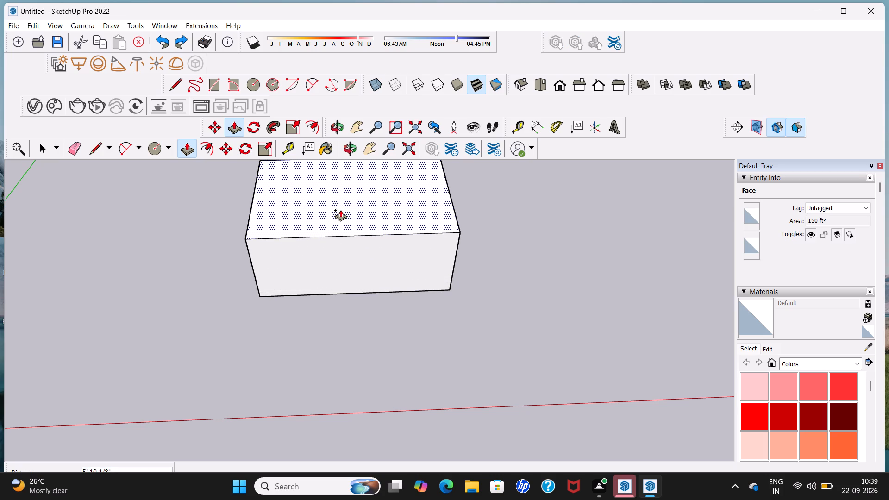
text(10)
key(apostrophe)
key(Return)
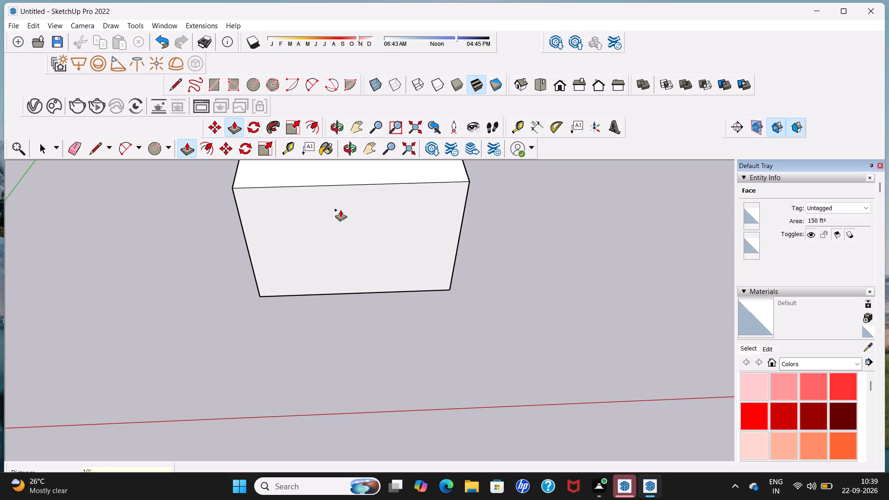
Delete only the front face of the box, the one facing the red axis, keeping its edges.
scroll(345, 207, down, 5)
middle_drag(345, 208, 361, 146)
middle_drag(399, 225, 394, 195)
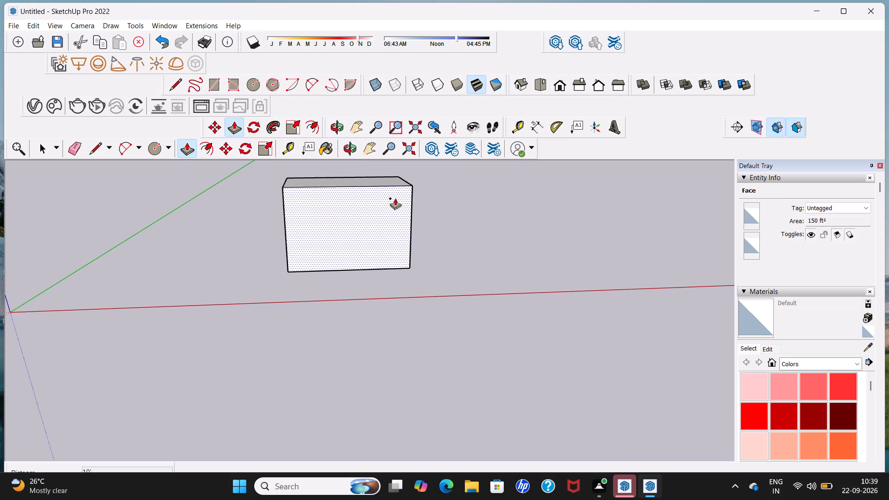
middle_drag(396, 202, 340, 193)
middle_drag(371, 213, 382, 193)
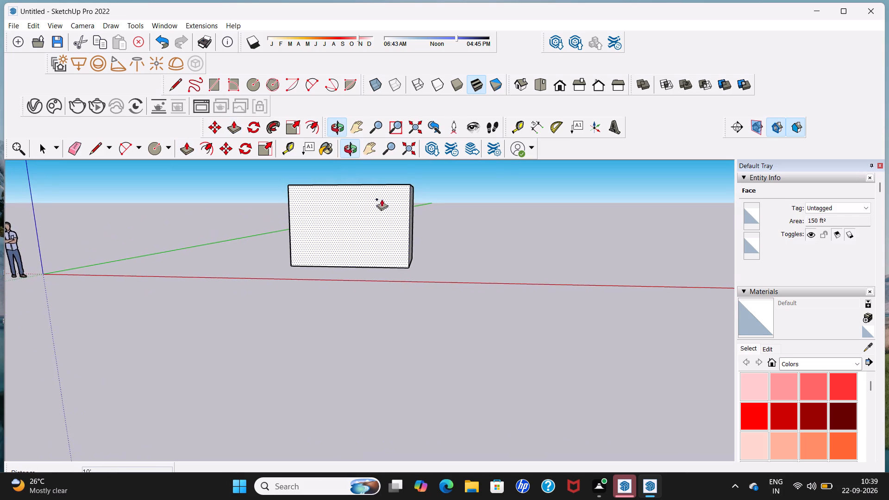
middle_drag(362, 225, 412, 218)
scroll(382, 222, up, 3)
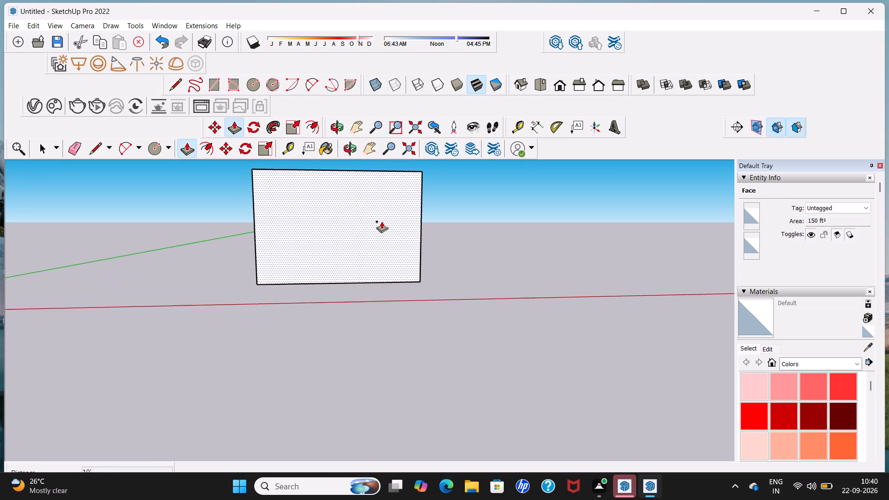
scroll(382, 221, up, 1)
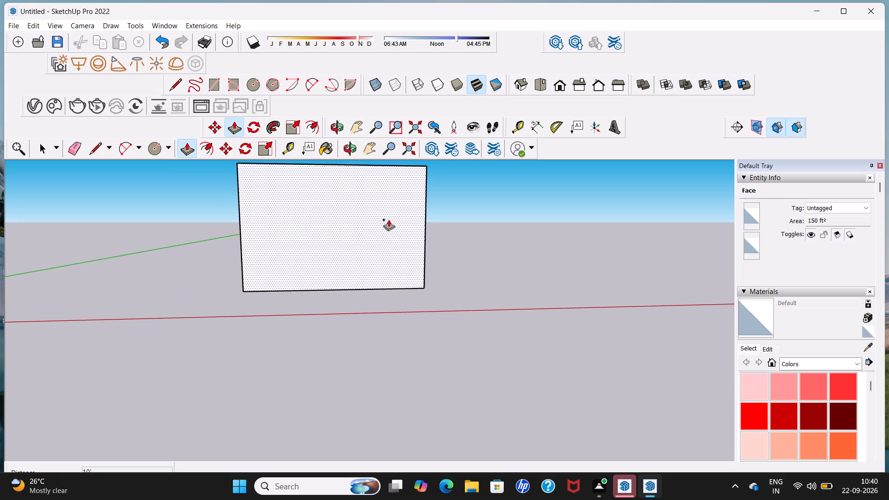
middle_drag(391, 228, 394, 210)
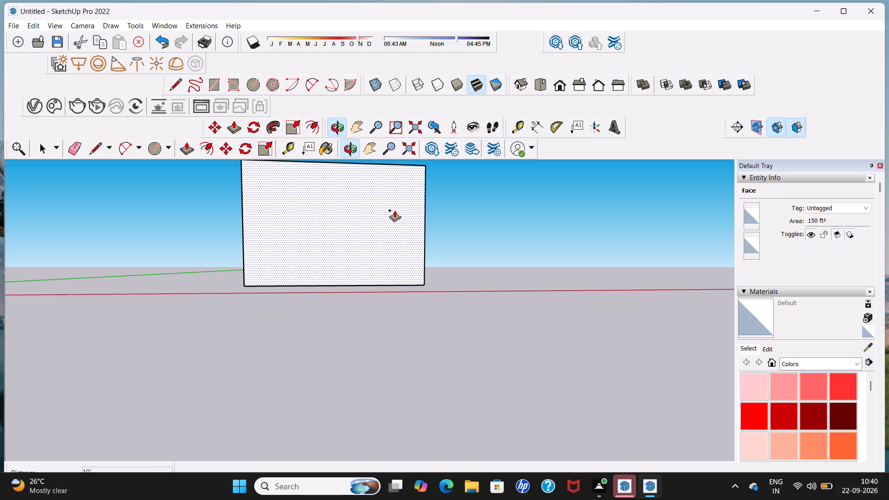
shift+middle_drag(394, 210, 392, 306)
middle_drag(393, 299, 398, 267)
scroll(398, 267, up, 1)
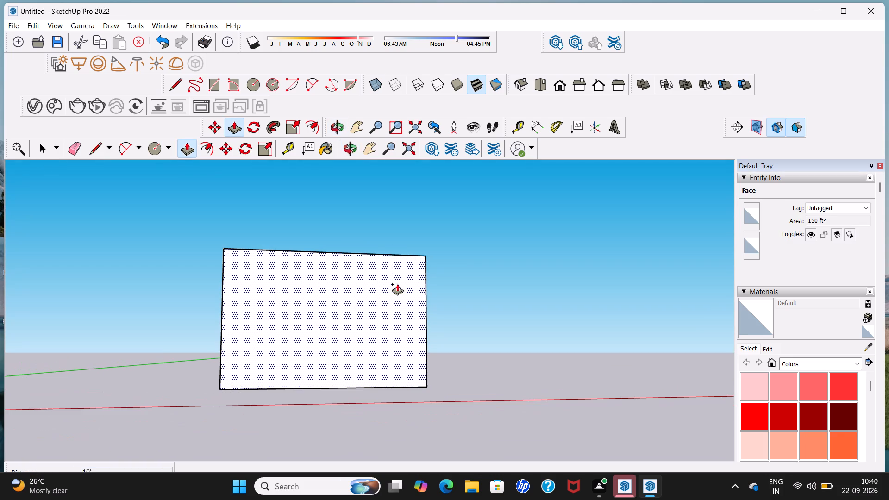
middle_drag(397, 294, 365, 305)
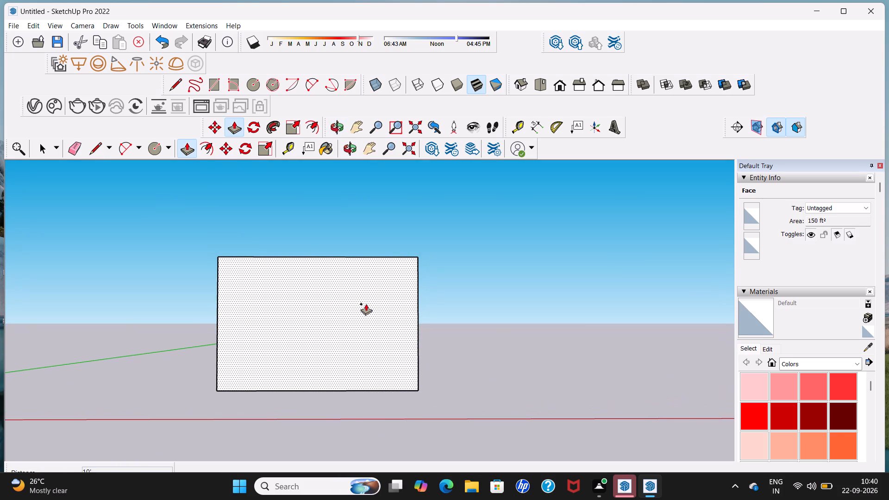
key(space)
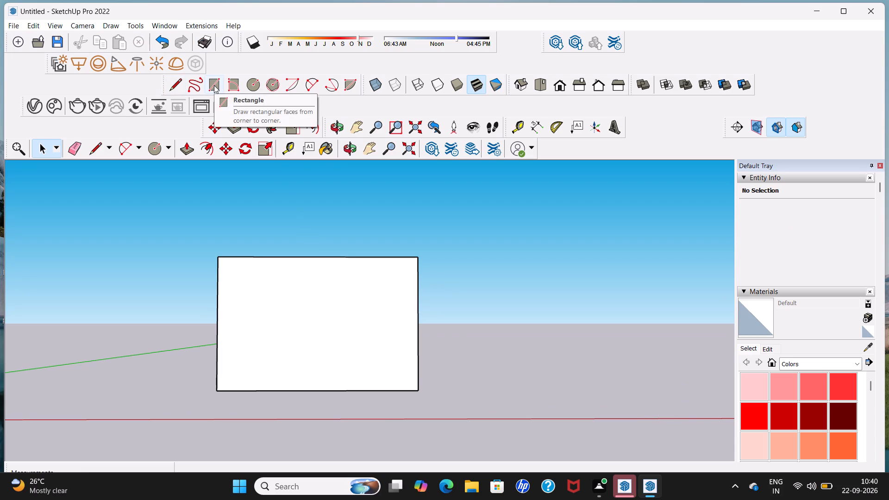
double_click(326, 293)
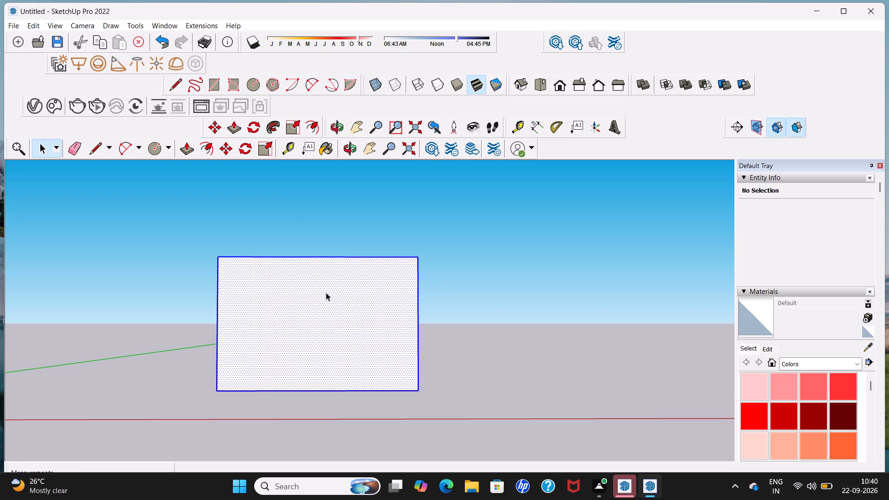
key(space)
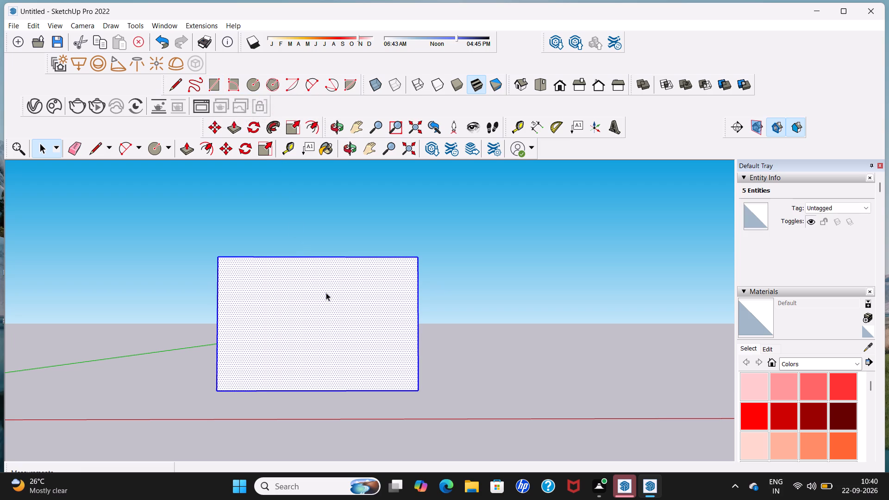
click(468, 253)
click(316, 326)
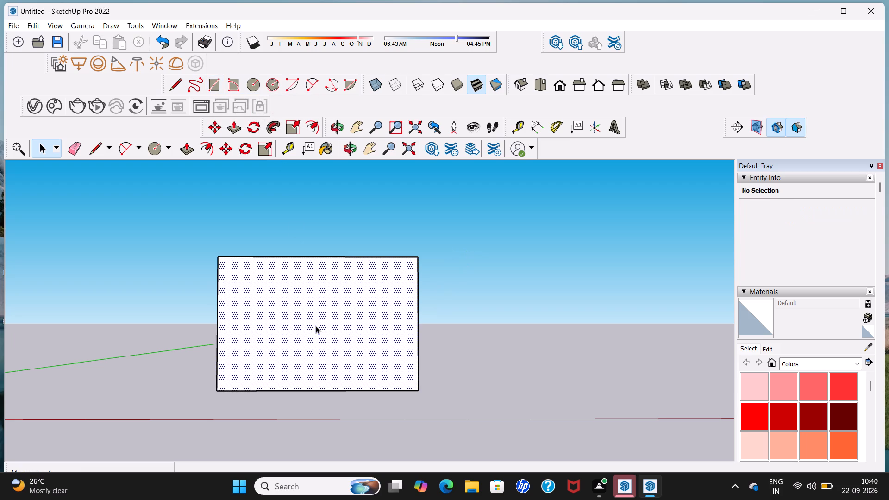
key(Delete)
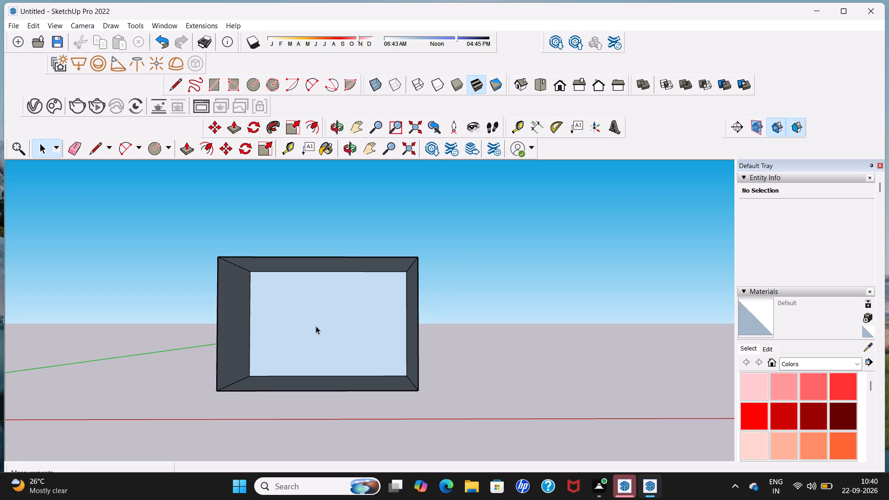
Measure the back wall's bottom edge inside the open box with the Dimension tool, without placing the dimension.
scroll(316, 326, up, 5)
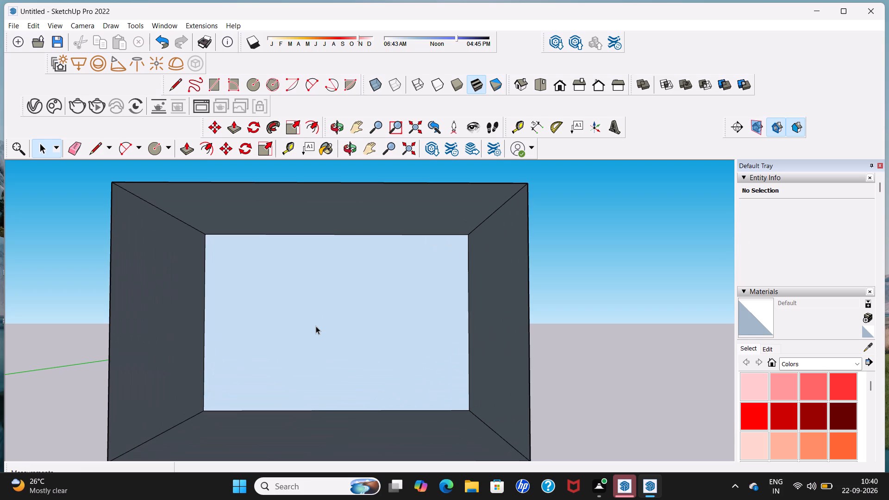
scroll(316, 326, down, 4)
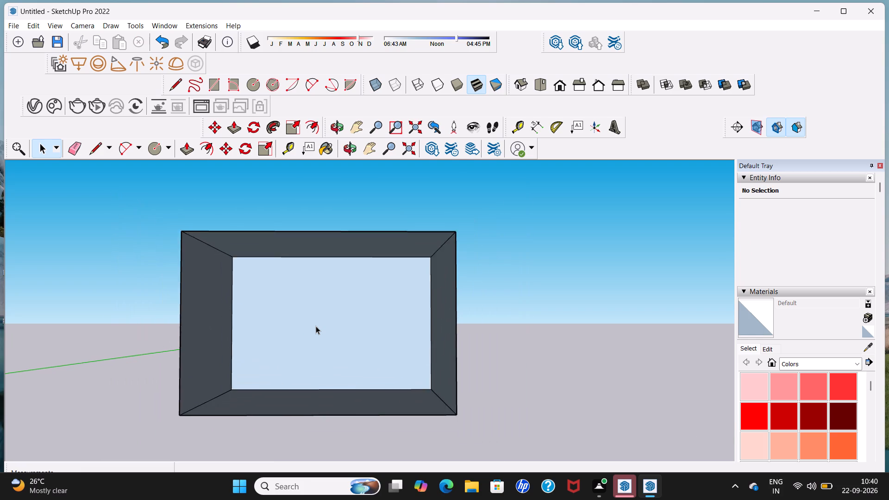
scroll(316, 326, down, 1)
middle_drag(316, 326, 322, 326)
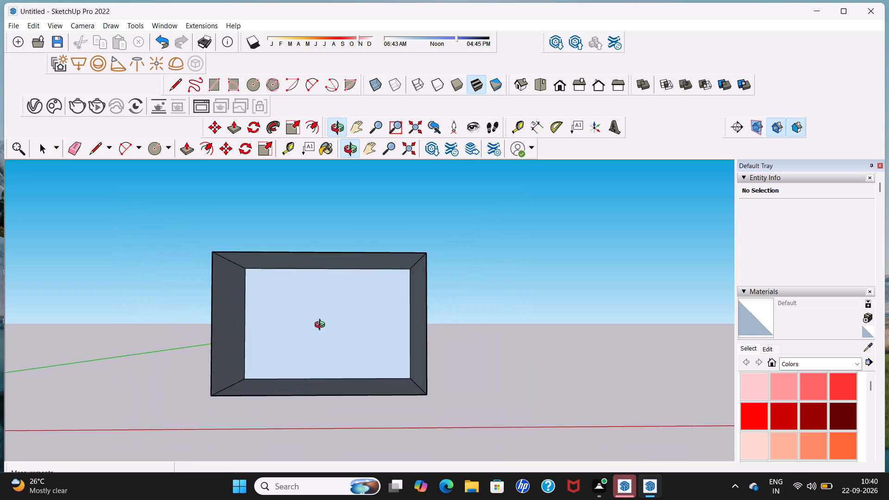
middle_drag(322, 326, 318, 339)
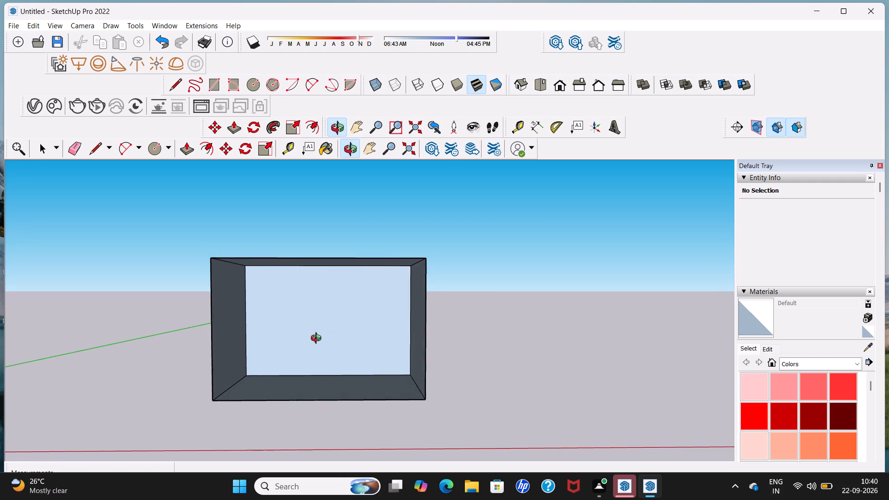
middle_drag(318, 339, 313, 343)
scroll(313, 343, up, 4)
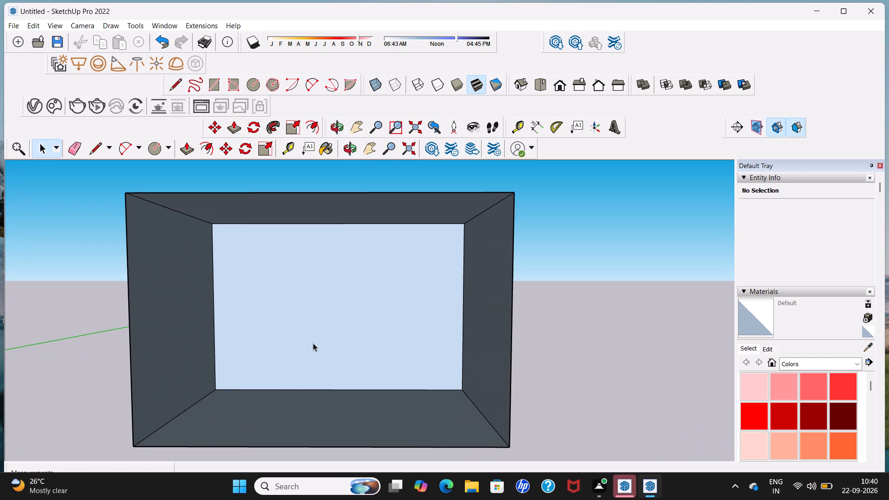
click(178, 87)
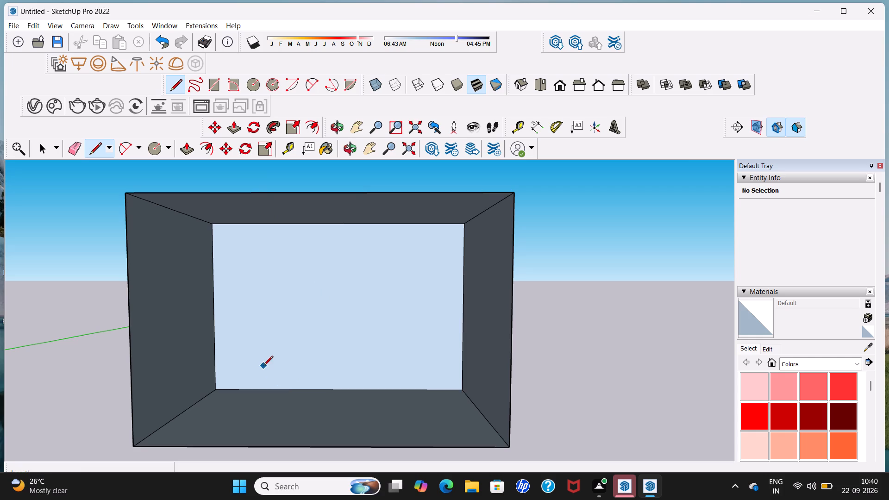
scroll(263, 365, up, 4)
click(540, 134)
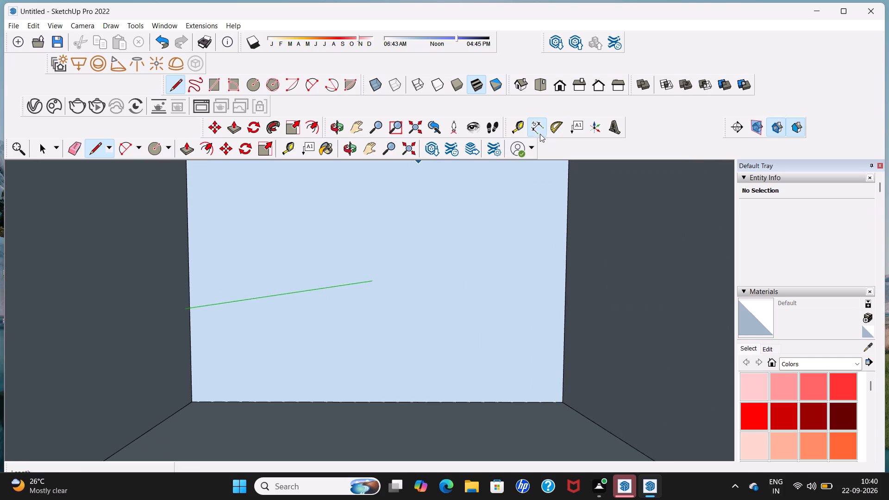
click(191, 398)
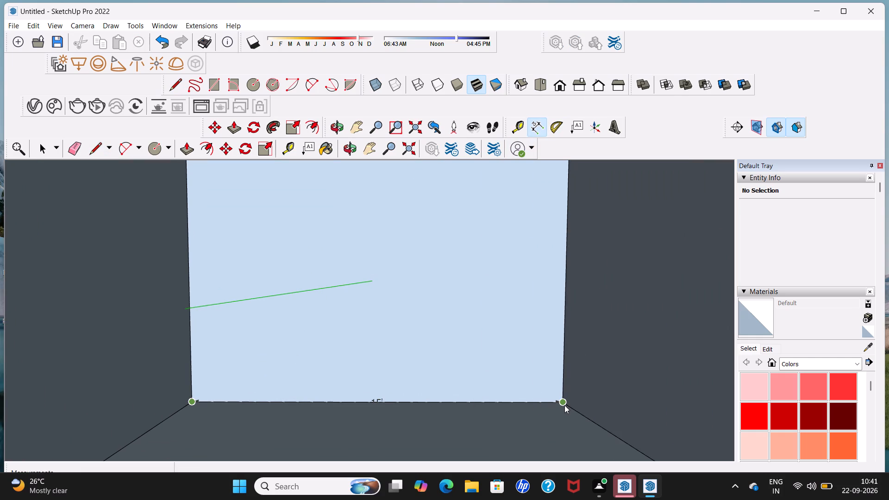
click(565, 405)
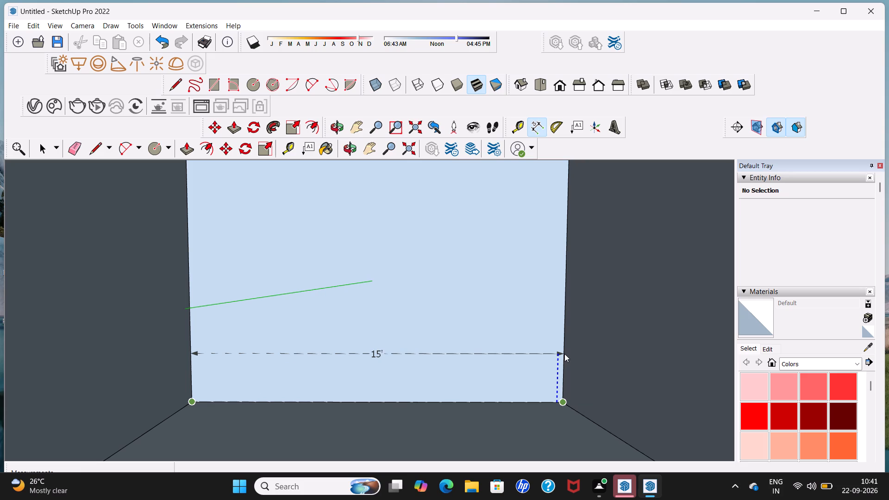
key(space)
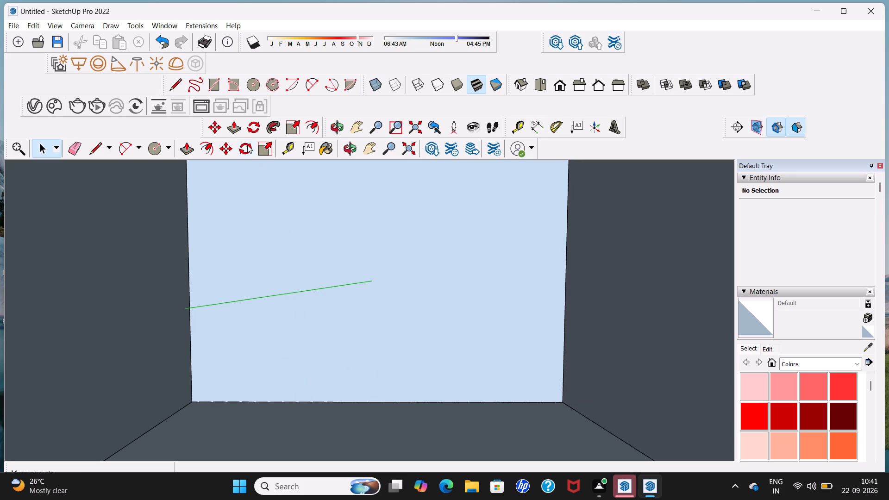
Divide the back wall with a full-height vertical line, marked 5' along its bottom edge from the corner nearest the green axis.
click(174, 87)
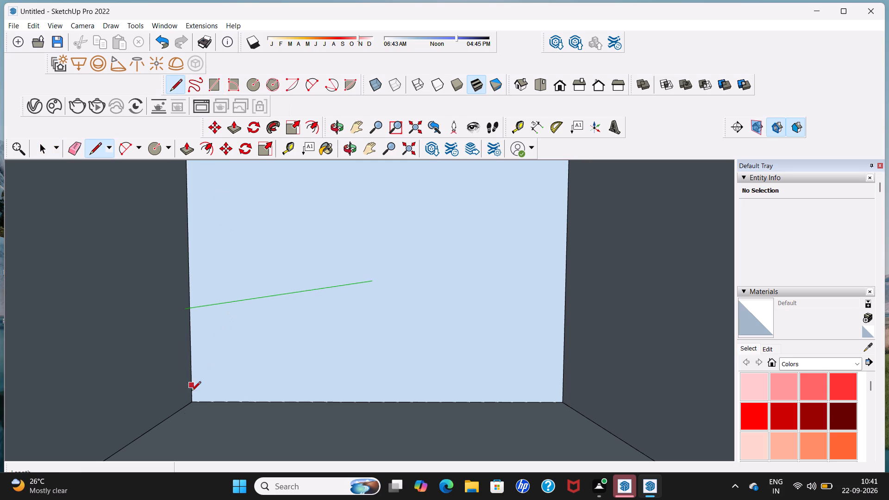
click(190, 402)
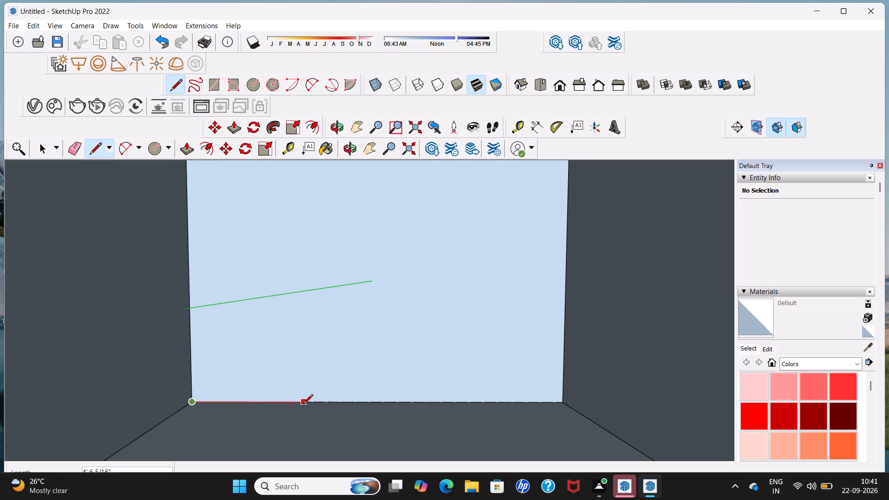
text(5')
key(Return)
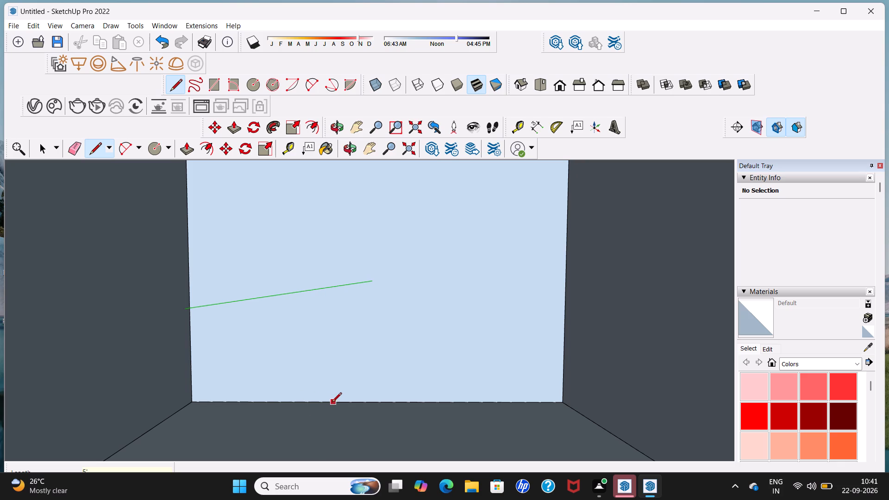
click(316, 403)
scroll(322, 282, down, 7)
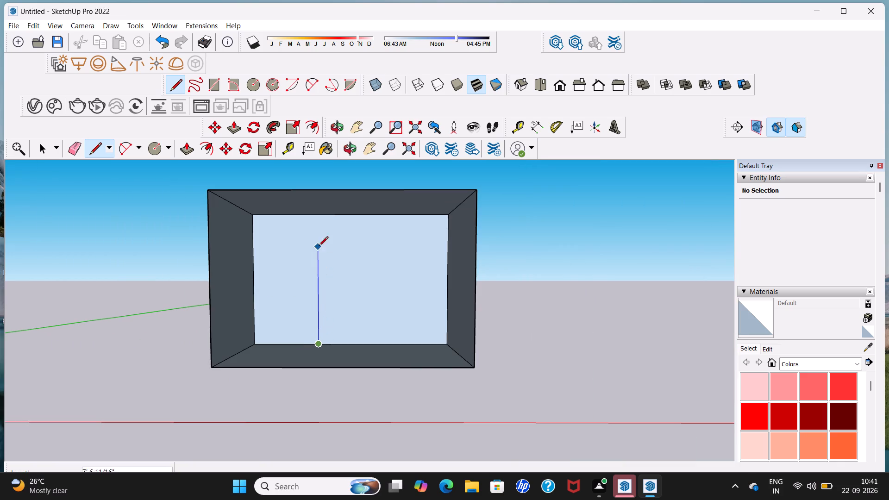
scroll(317, 219, up, 6)
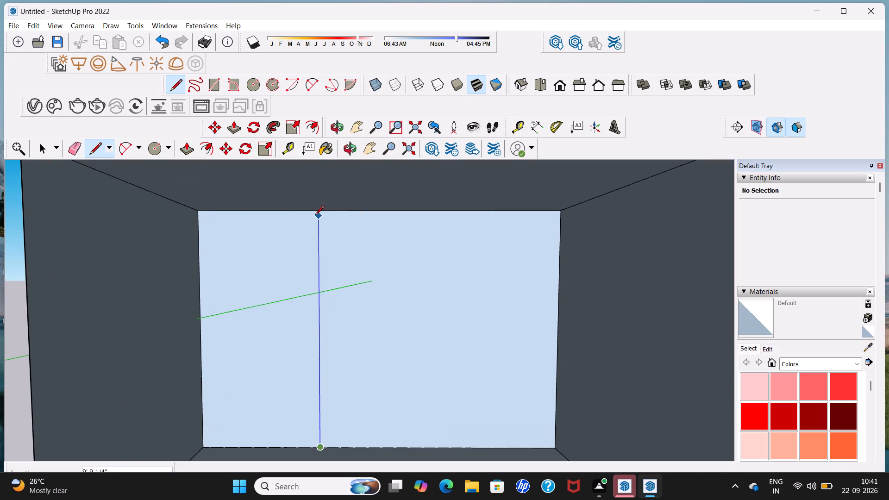
click(314, 211)
Draw a 10' line across the floor from the foot of the back wall's dividing line to the front edge.
scroll(314, 211, down, 4)
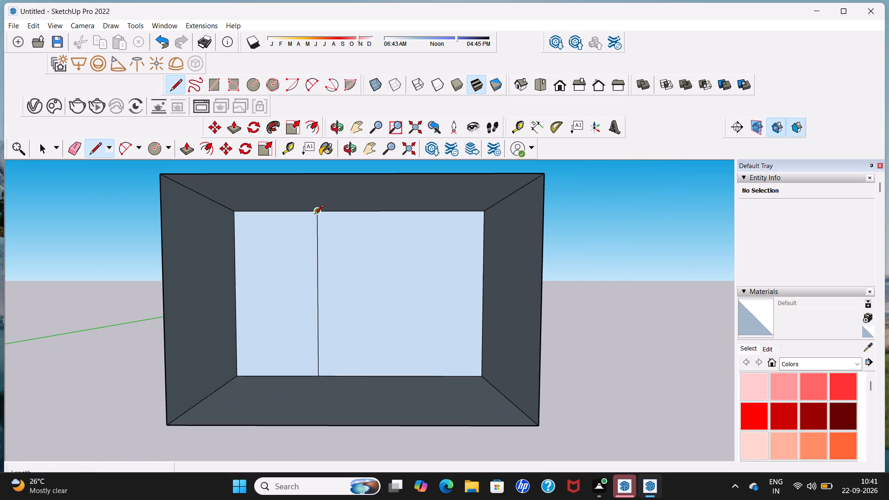
click(318, 376)
click(295, 424)
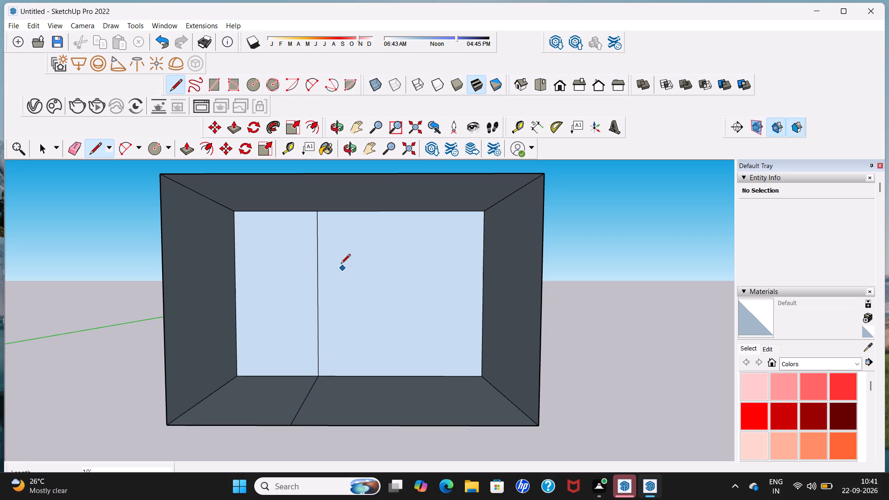
Draw a matching 10' line across the ceiling from the top of the back wall's dividing line to the front edge.
click(318, 210)
scroll(319, 180, up, 6)
middle_drag(311, 176, 317, 171)
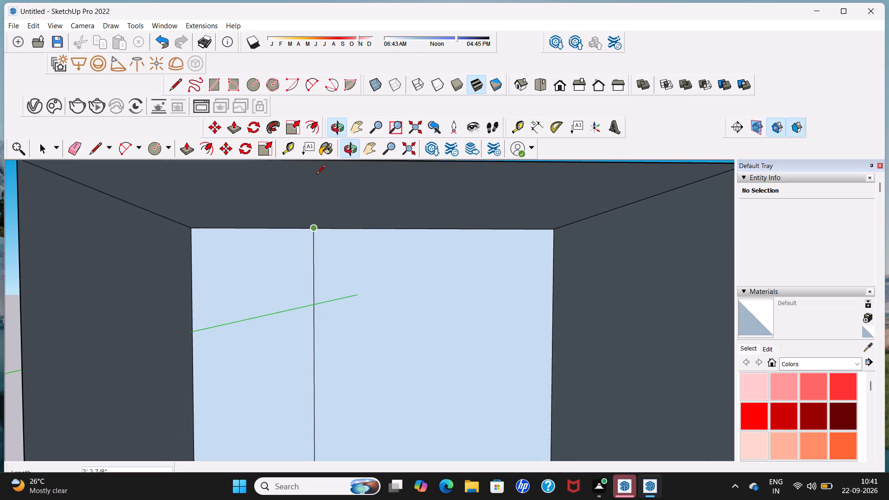
scroll(316, 175, down, 4)
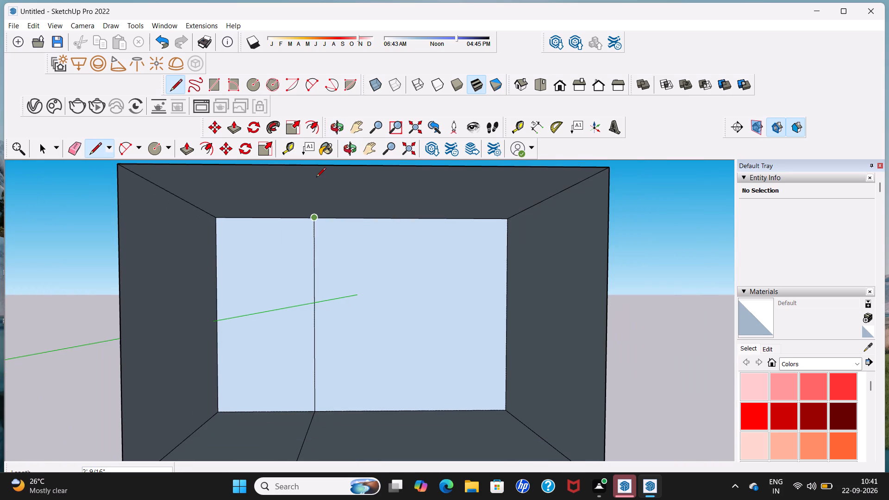
shift+middle_drag(316, 178, 306, 288)
middle_drag(306, 288, 311, 273)
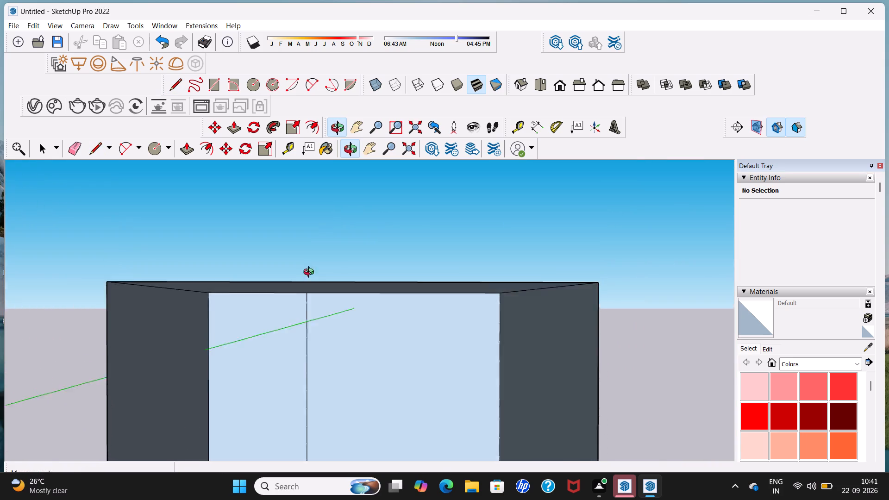
middle_drag(311, 273, 322, 226)
scroll(319, 235, up, 1)
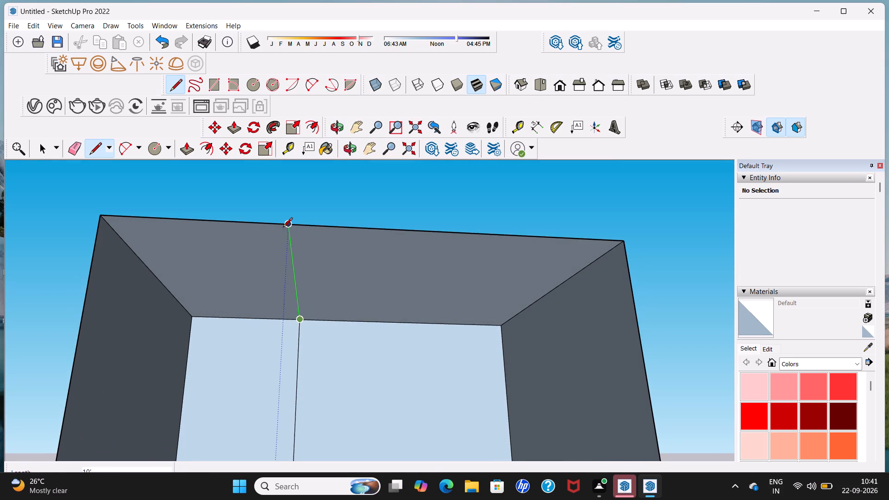
click(283, 226)
scroll(283, 226, down, 5)
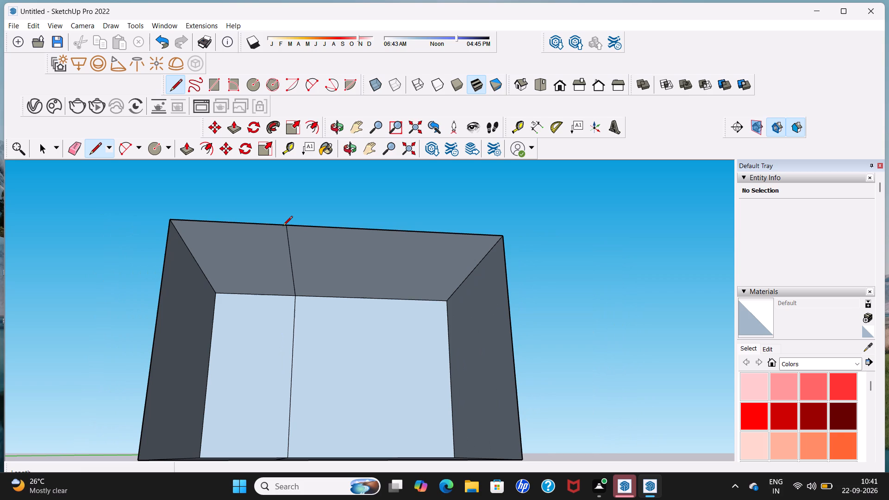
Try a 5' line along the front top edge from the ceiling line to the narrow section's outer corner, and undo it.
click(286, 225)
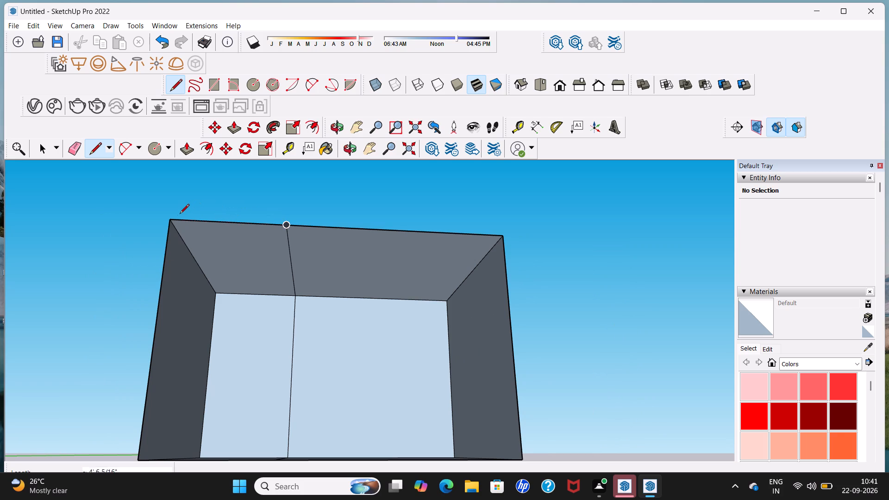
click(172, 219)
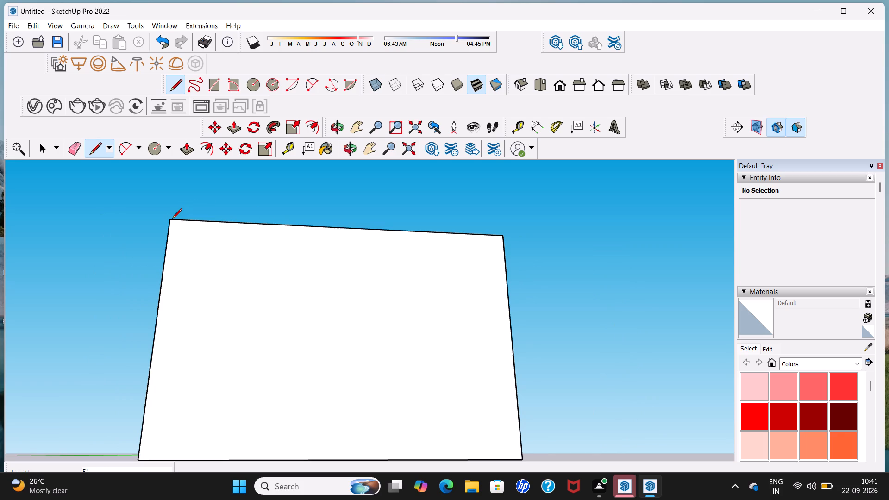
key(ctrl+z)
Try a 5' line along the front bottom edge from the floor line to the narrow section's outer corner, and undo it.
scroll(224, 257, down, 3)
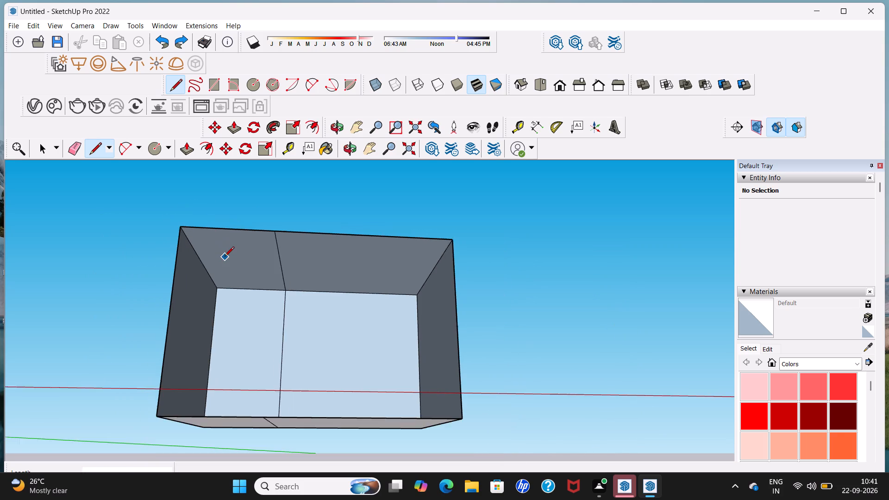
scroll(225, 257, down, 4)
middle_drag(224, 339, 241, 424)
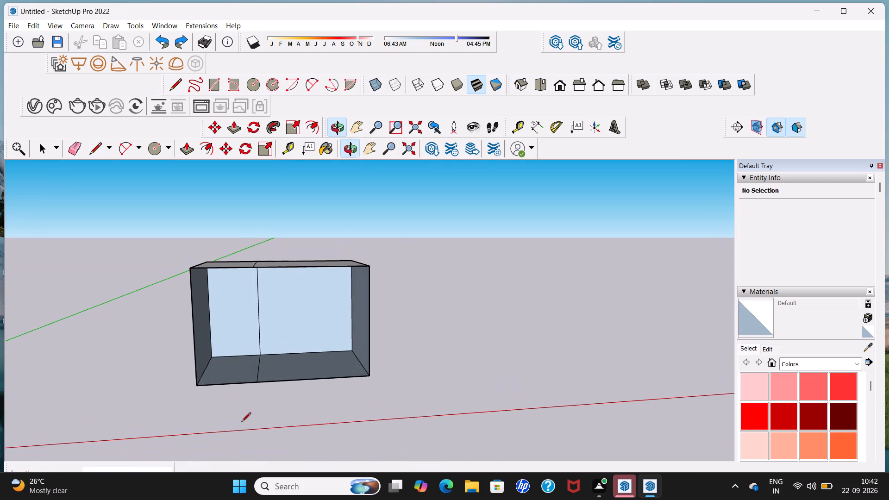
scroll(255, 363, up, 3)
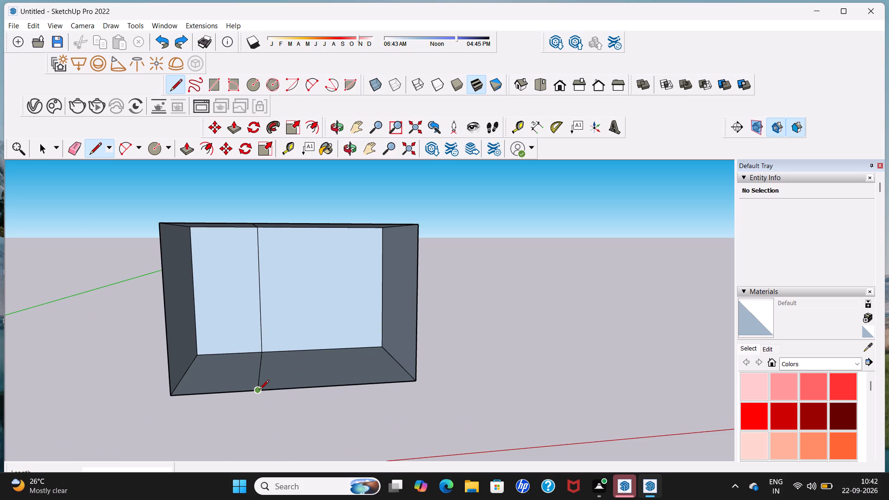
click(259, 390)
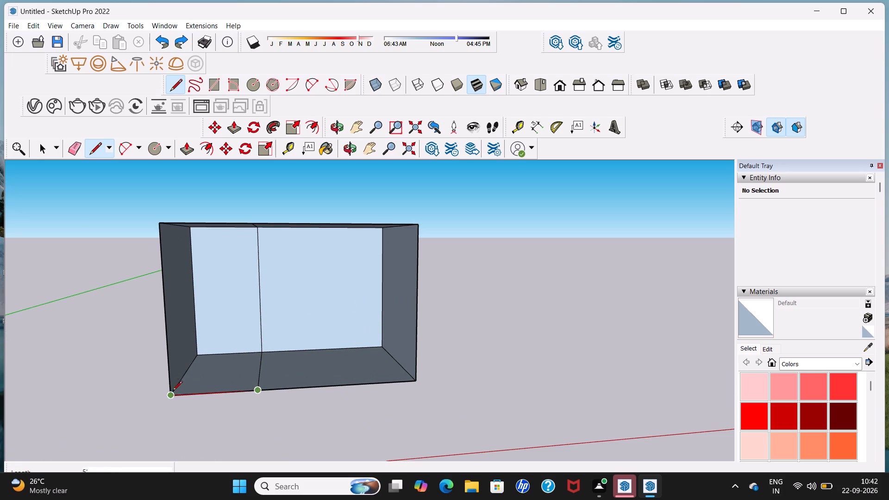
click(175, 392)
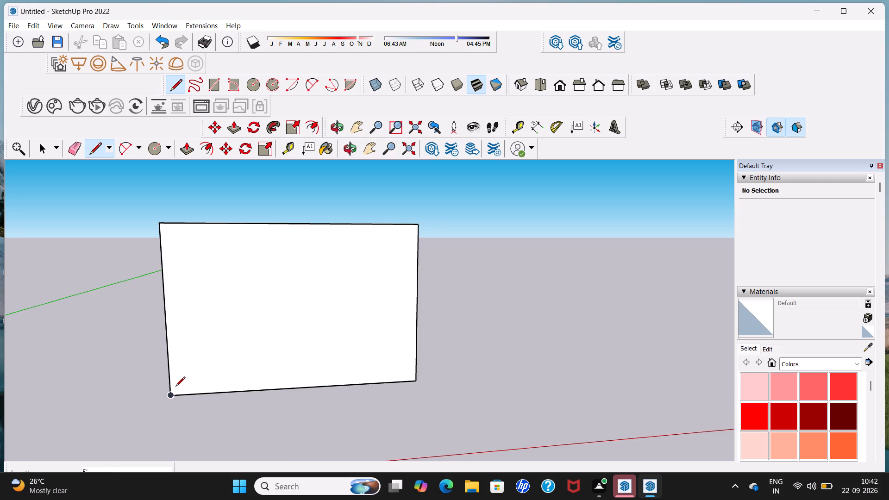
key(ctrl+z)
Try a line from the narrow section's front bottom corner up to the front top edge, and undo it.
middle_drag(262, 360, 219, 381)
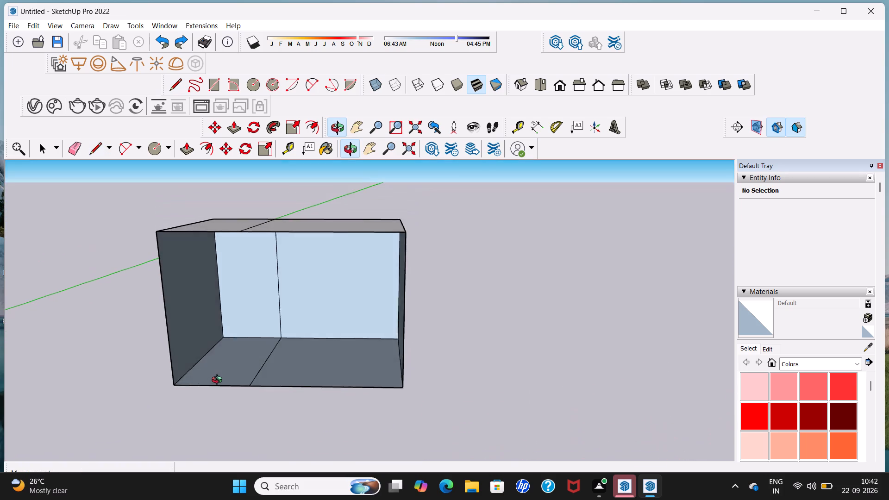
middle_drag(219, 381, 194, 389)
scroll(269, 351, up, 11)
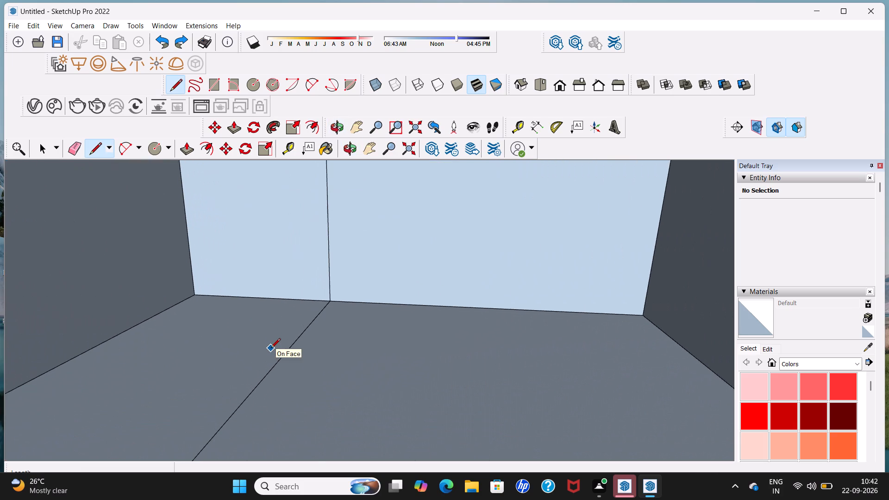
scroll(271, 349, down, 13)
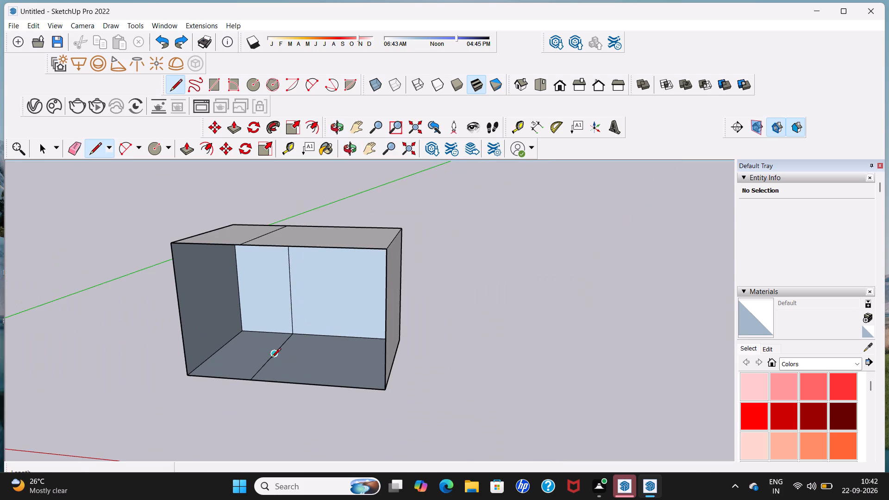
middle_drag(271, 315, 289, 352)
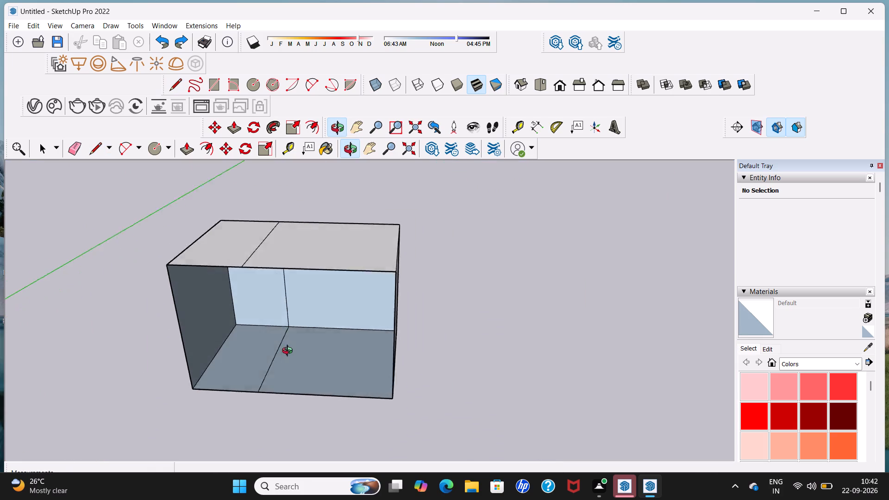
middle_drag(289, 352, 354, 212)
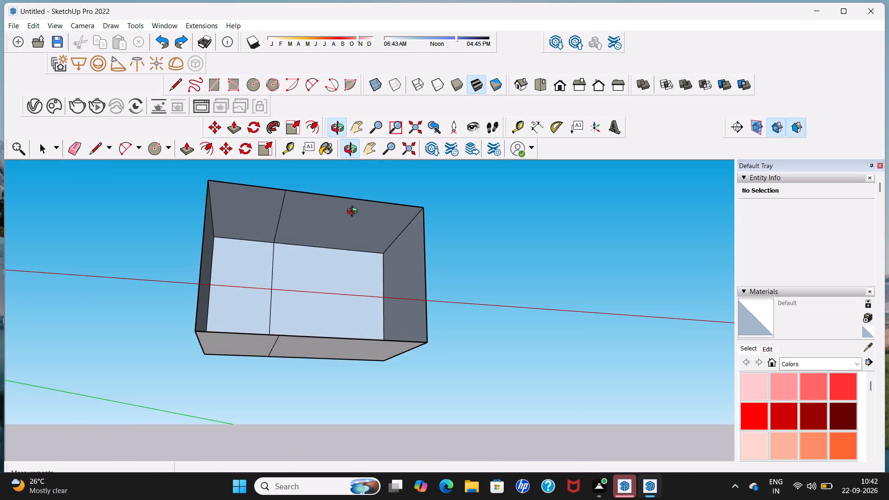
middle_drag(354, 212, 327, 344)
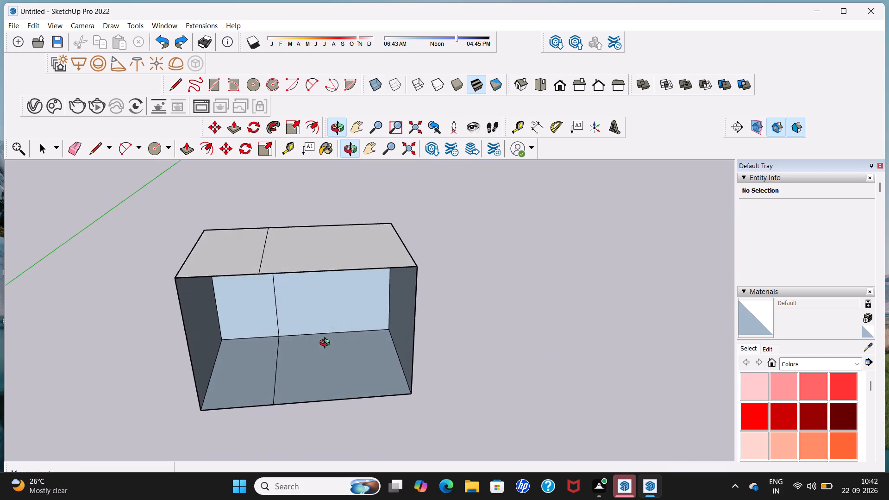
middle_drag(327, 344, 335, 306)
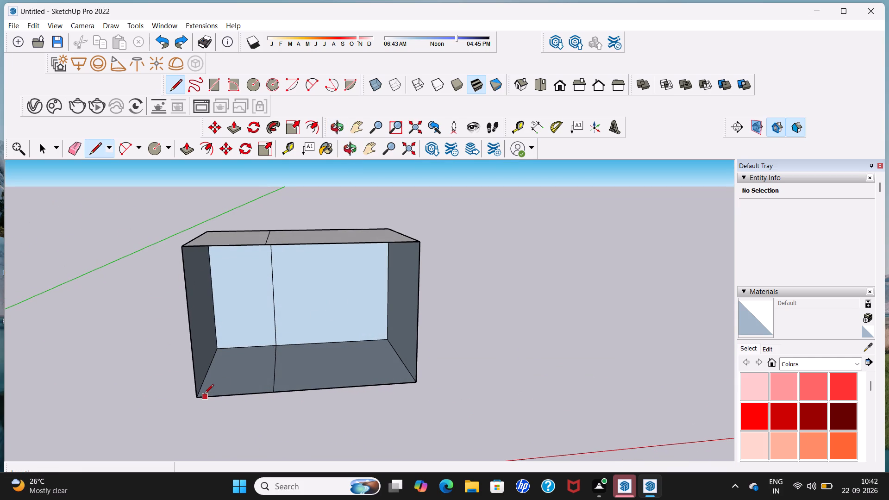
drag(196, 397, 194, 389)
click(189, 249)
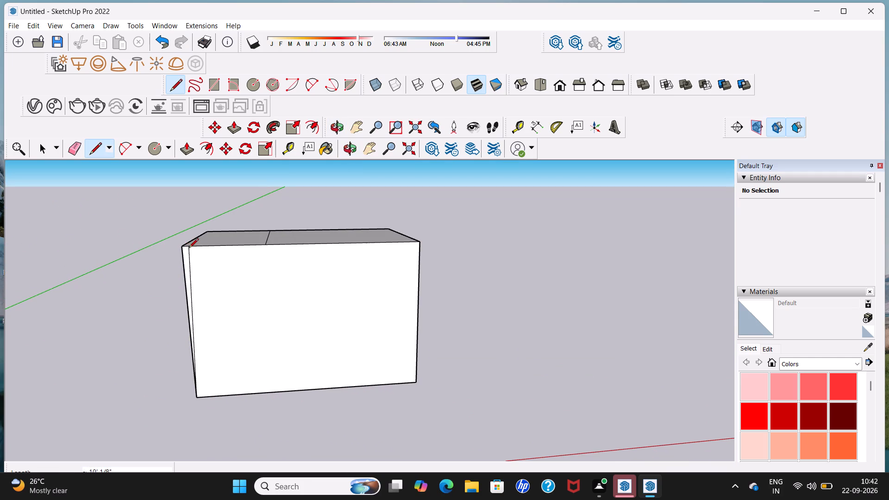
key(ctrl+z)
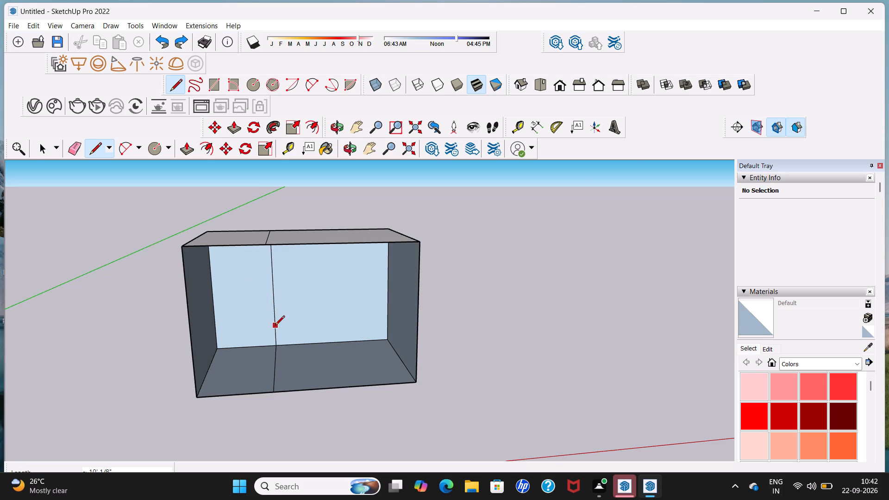
Push/Pull the narrow 5' wide section of the back wall forward by 10' to the box's open front.
scroll(275, 326, up, 6)
scroll(275, 327, down, 7)
middle_drag(275, 323, 277, 274)
scroll(277, 274, up, 2)
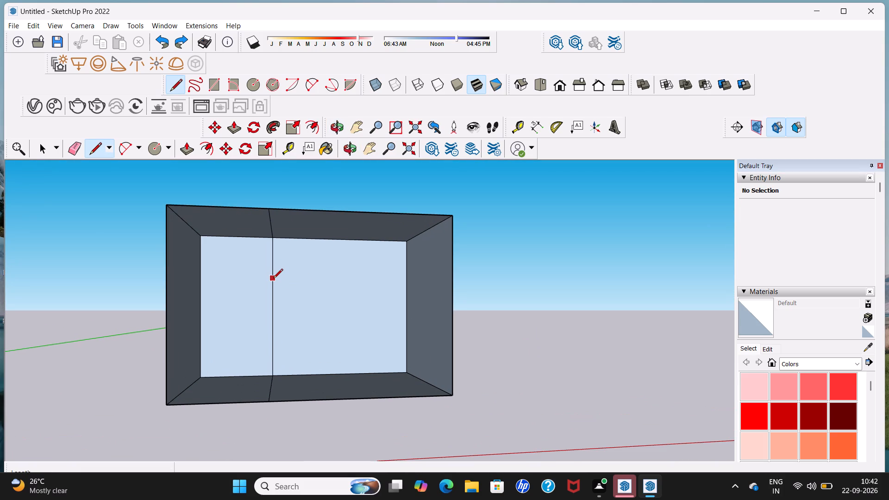
key(space)
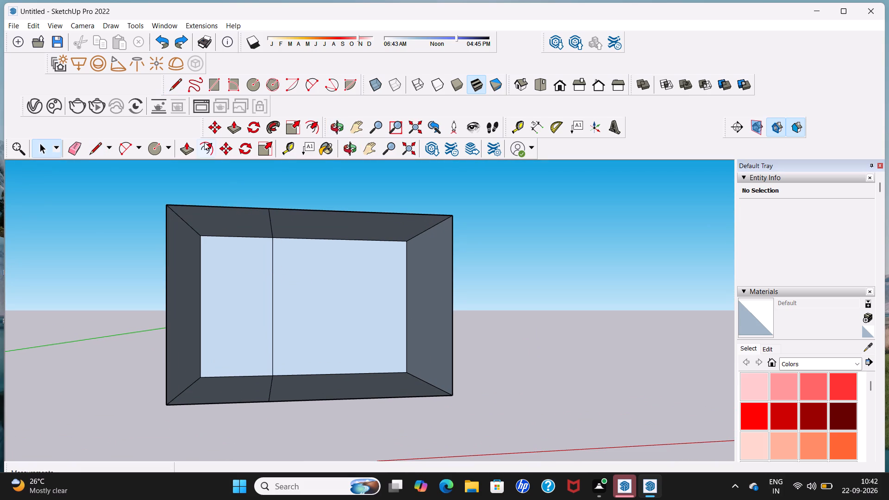
click(235, 129)
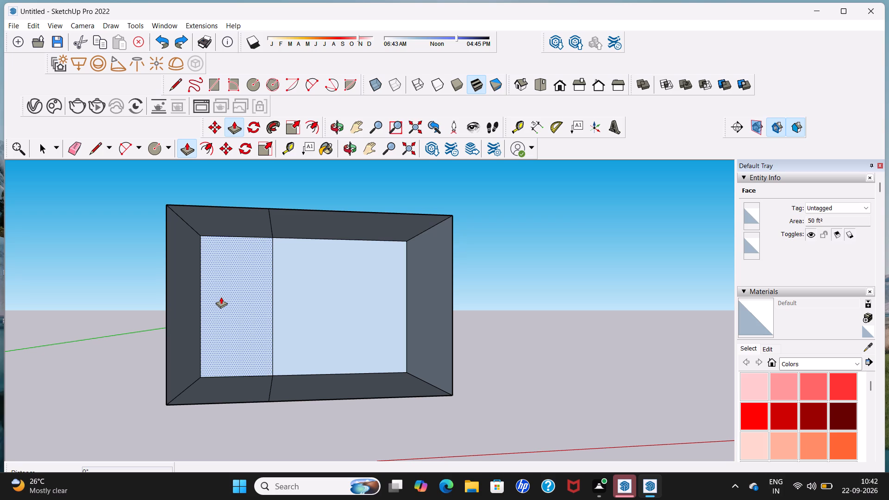
click(221, 297)
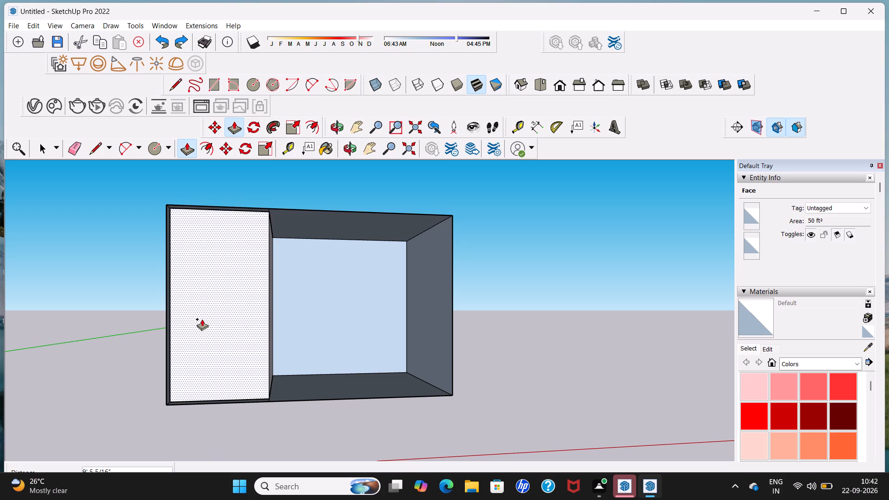
text(10')
key(Return)
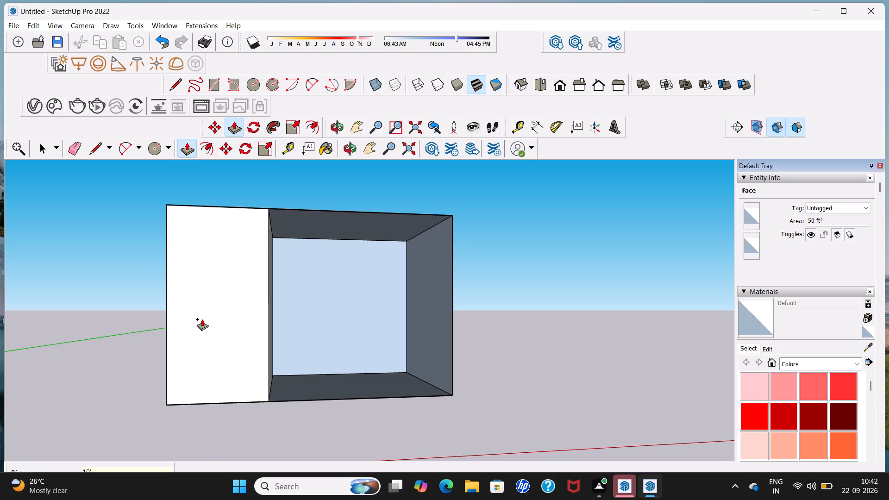
Examine the extruded block and the remaining open bay from above and from the front.
scroll(203, 316, down, 1)
middle_drag(203, 316, 186, 394)
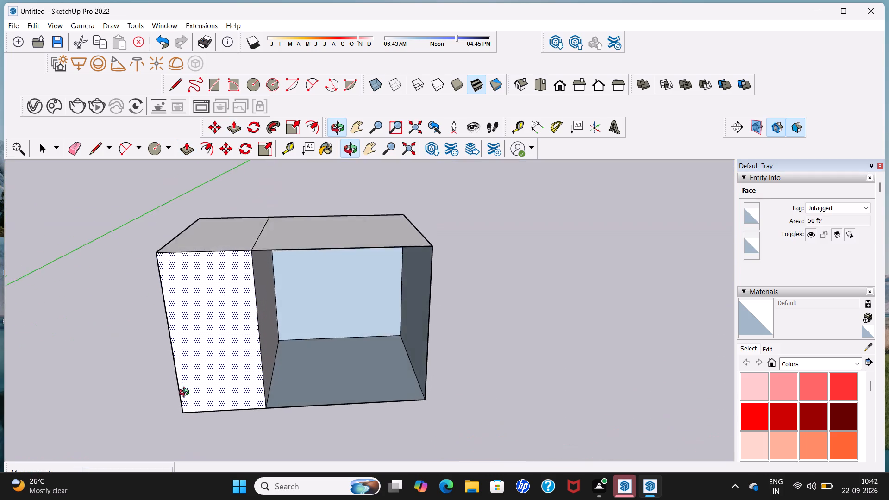
middle_drag(186, 394, 180, 427)
scroll(209, 386, up, 2)
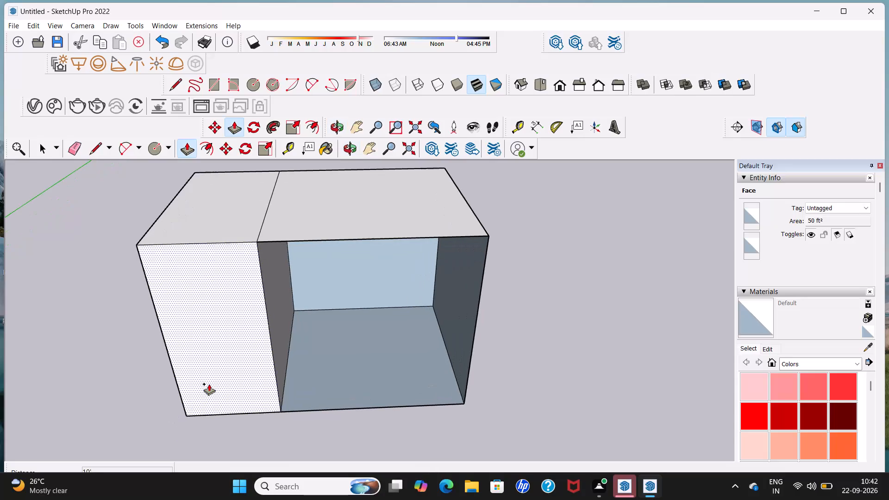
scroll(209, 384, up, 1)
middle_drag(209, 384, 222, 304)
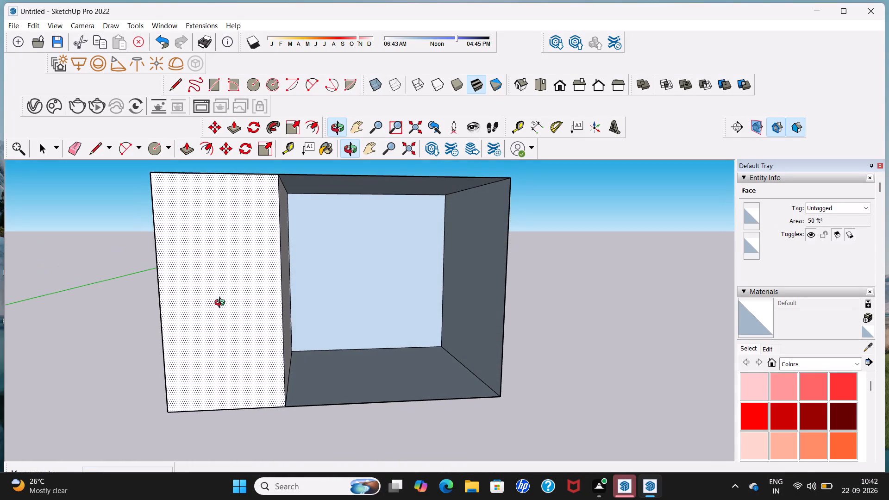
middle_drag(222, 304, 221, 303)
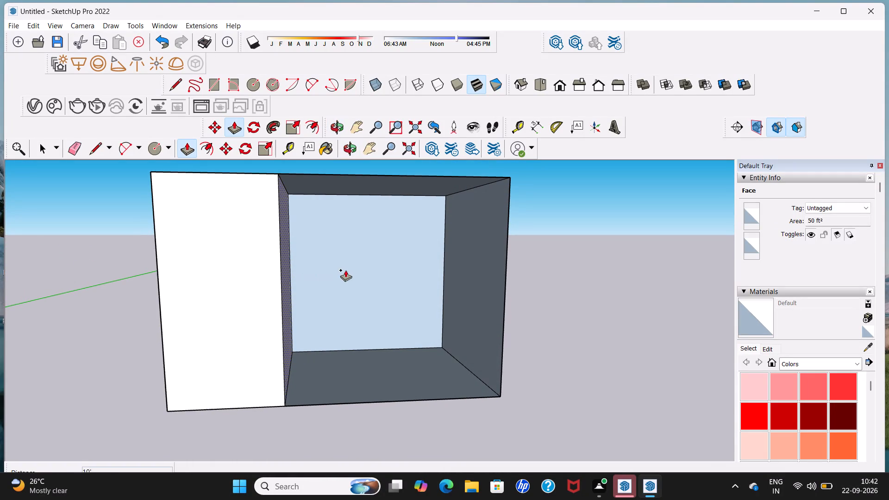
middle_click(373, 256)
key(space)
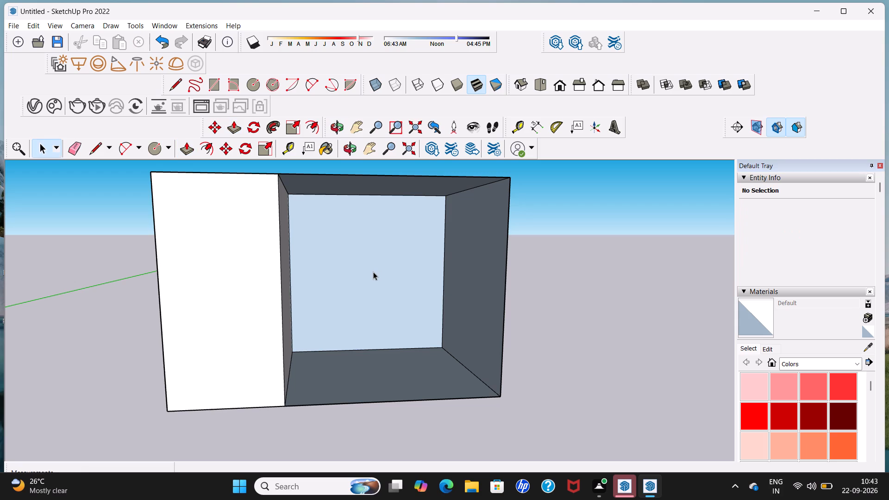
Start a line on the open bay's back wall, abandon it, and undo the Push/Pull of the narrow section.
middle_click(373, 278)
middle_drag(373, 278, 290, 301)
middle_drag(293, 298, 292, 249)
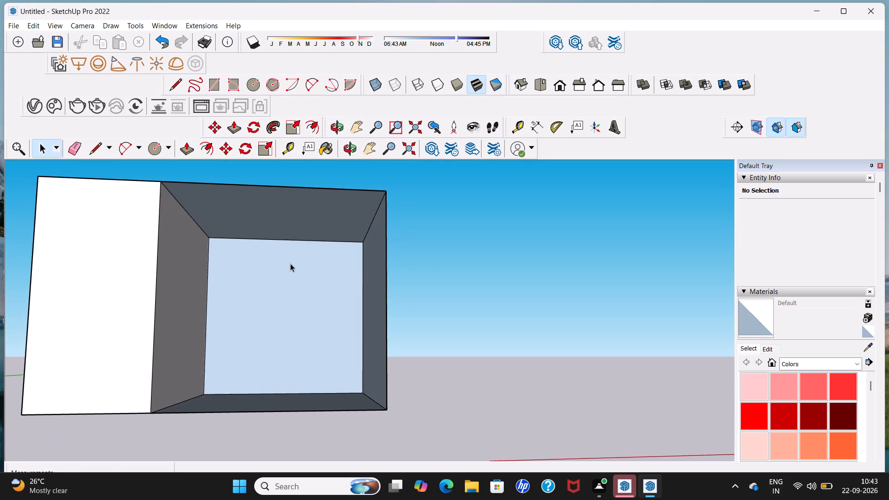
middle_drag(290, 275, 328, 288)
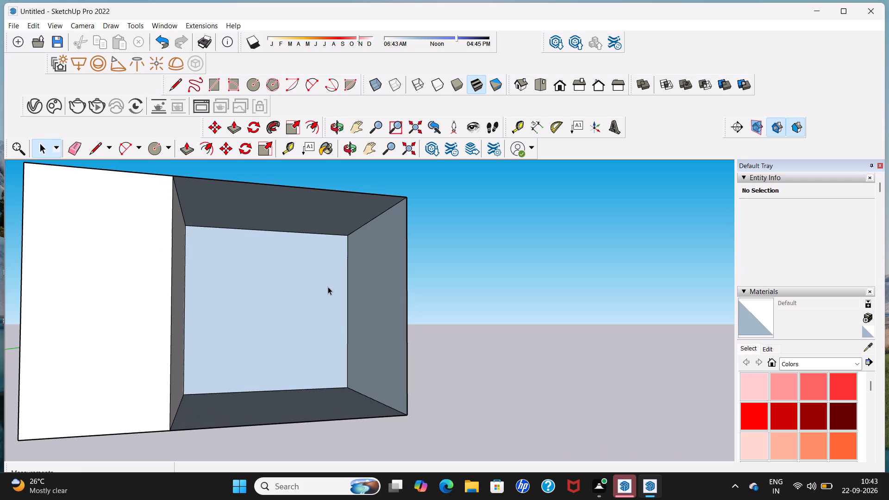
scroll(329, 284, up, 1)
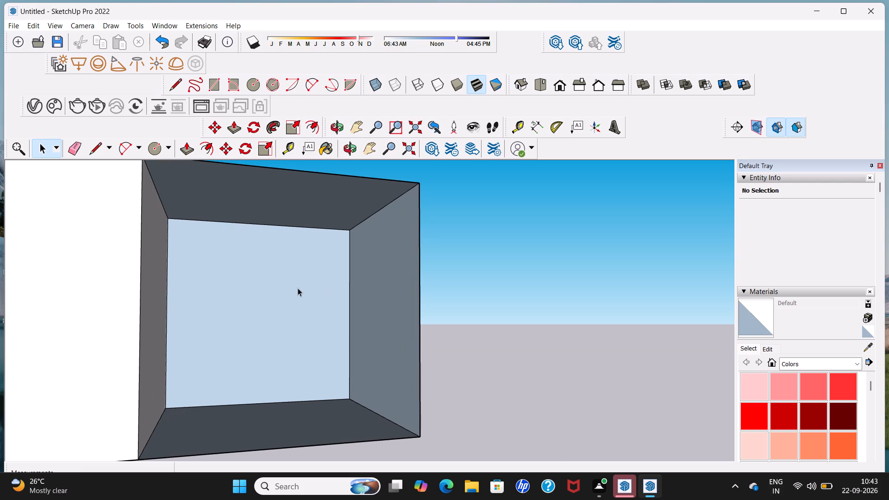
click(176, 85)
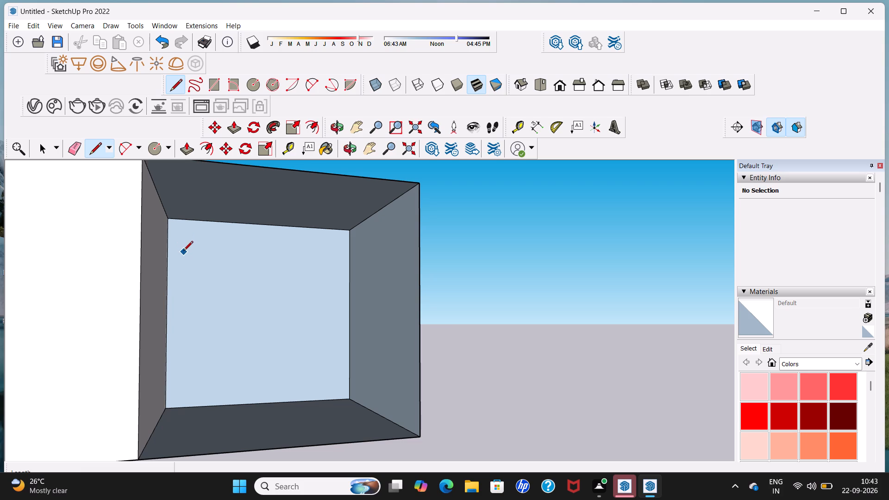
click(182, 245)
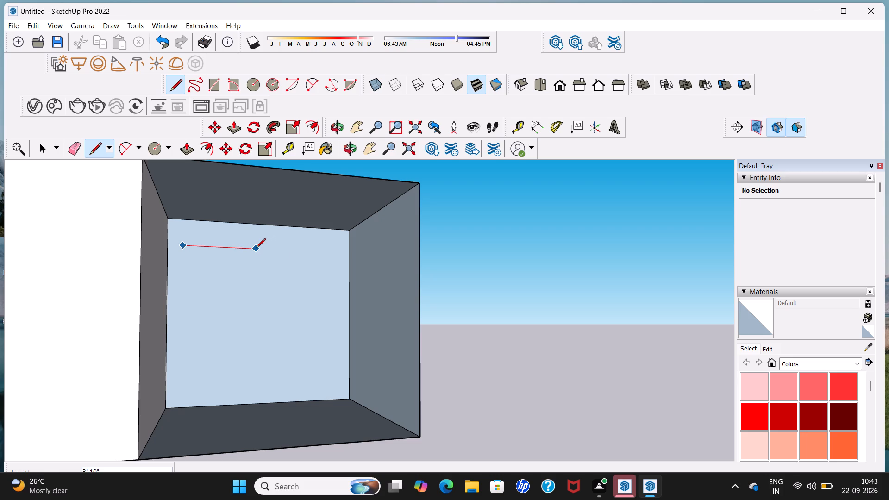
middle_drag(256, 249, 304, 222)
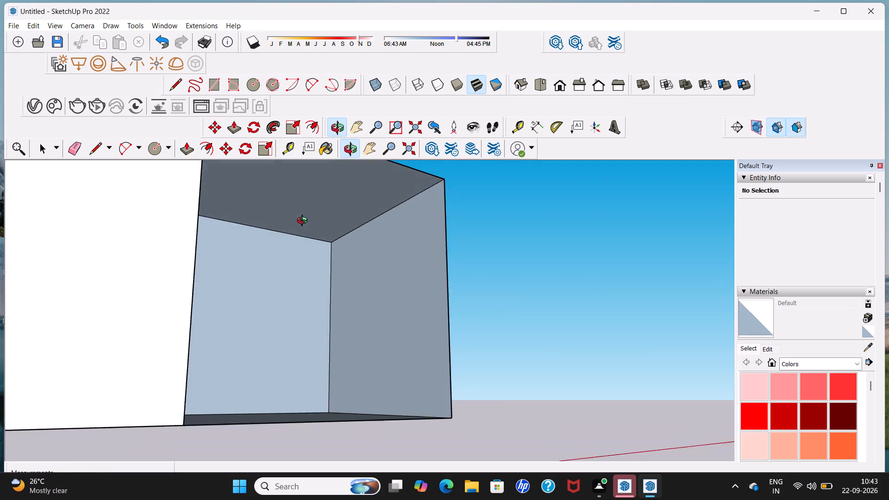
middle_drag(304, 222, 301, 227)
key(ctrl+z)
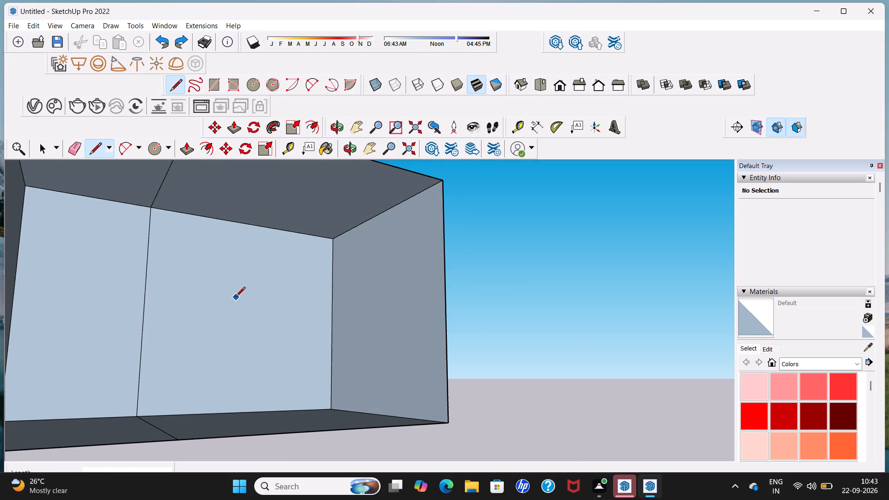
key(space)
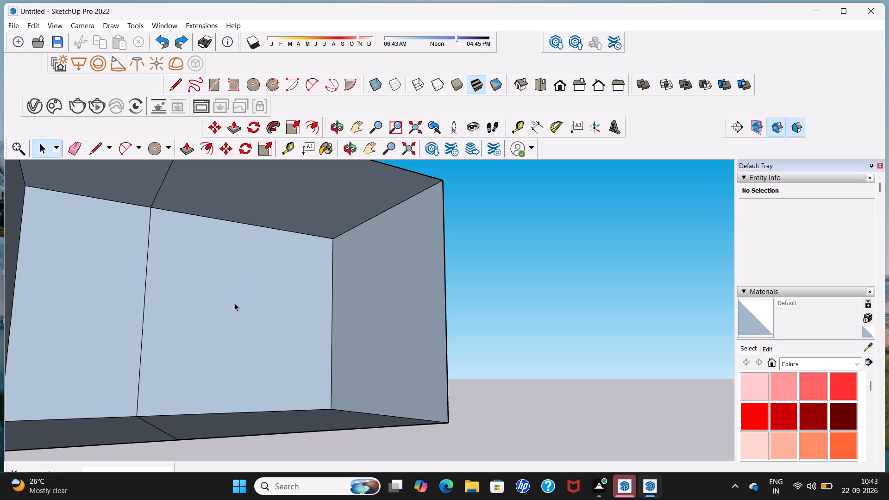
Push/Pull the narrow 5' wide section of the back wall forward by 10' to the box's open front.
middle_drag(234, 303, 179, 365)
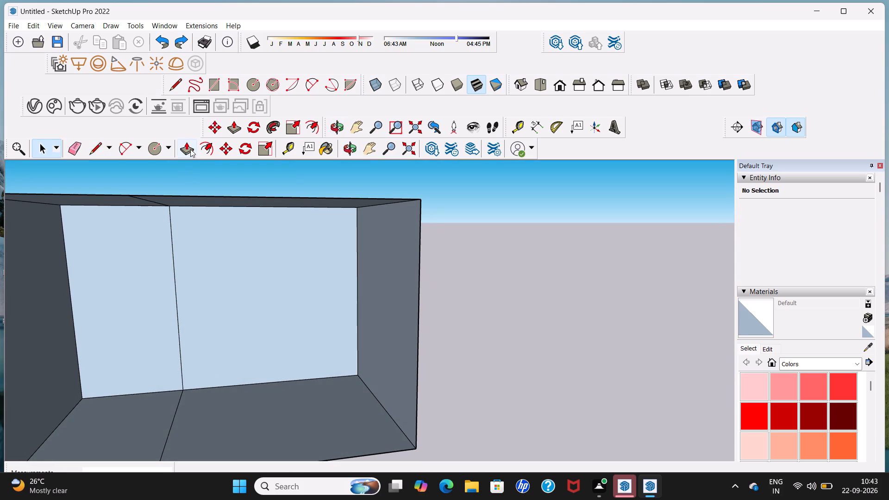
click(185, 154)
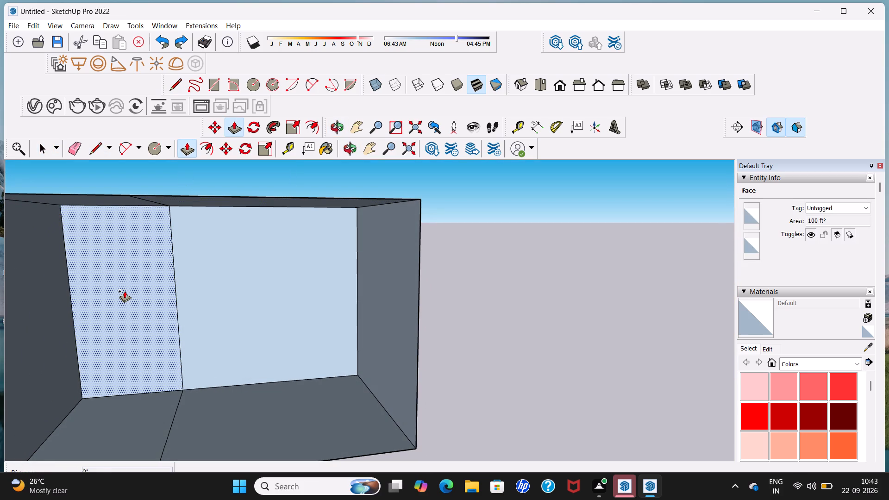
click(125, 291)
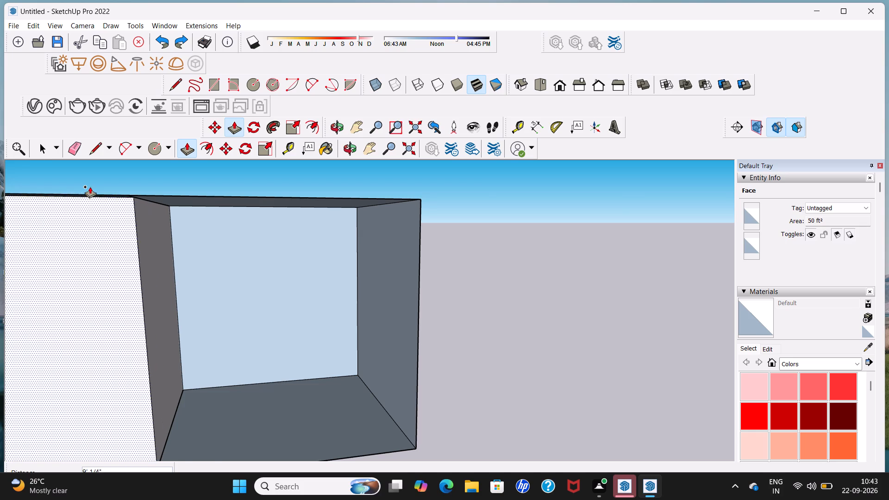
scroll(91, 187, up, 10)
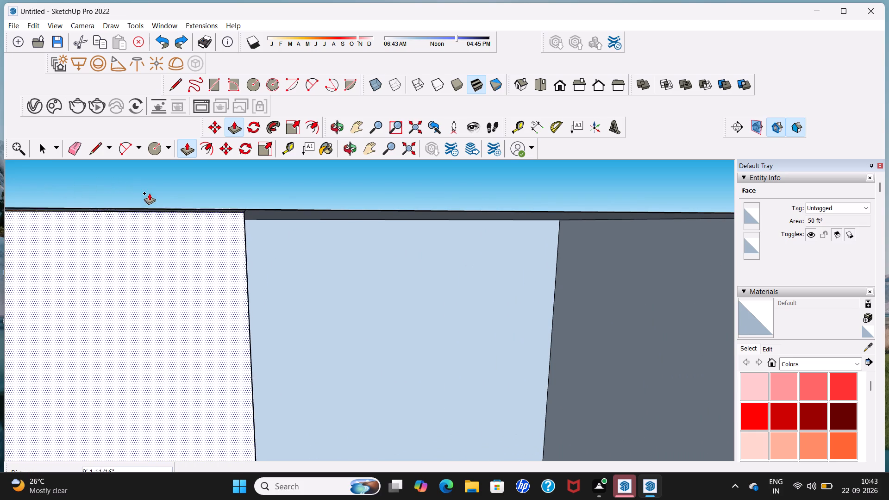
text(10')
key(Return)
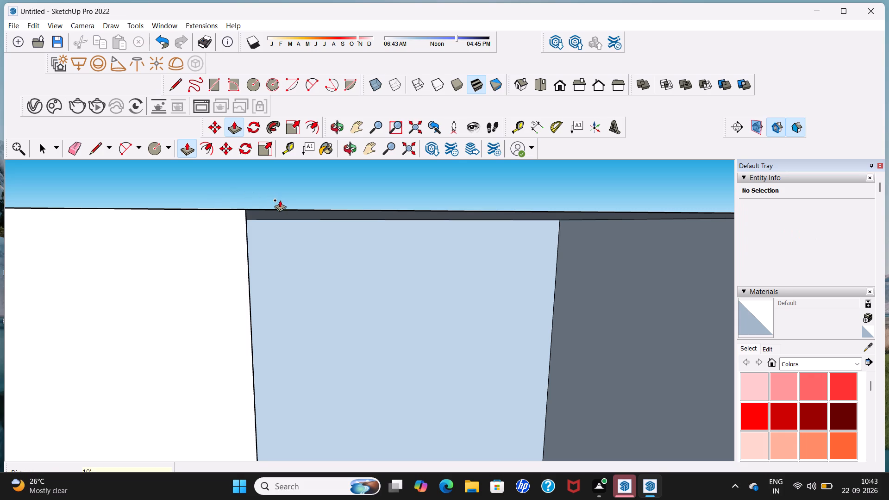
key(space)
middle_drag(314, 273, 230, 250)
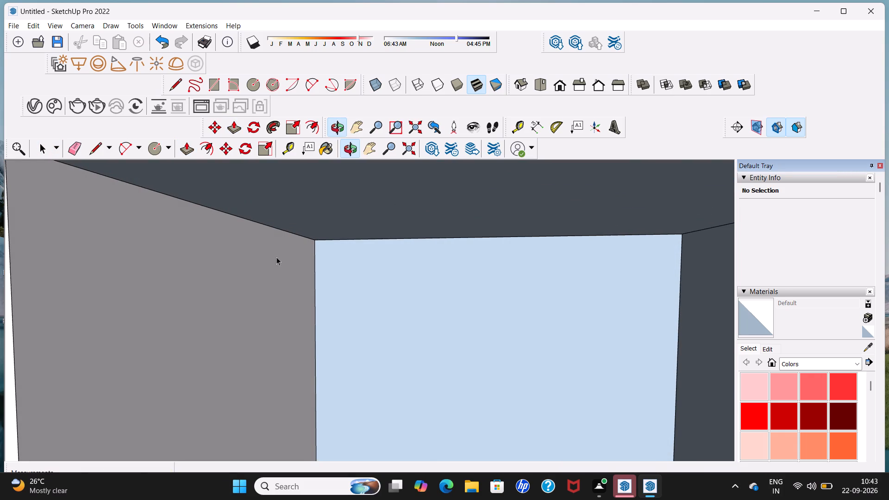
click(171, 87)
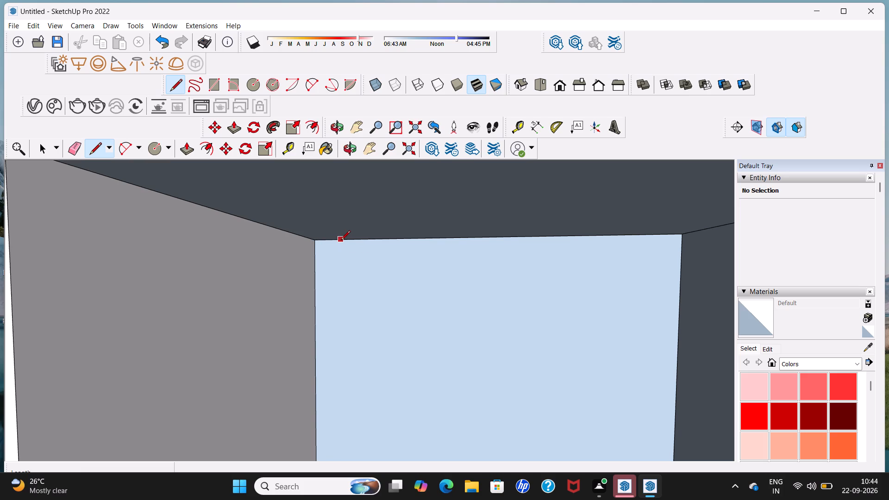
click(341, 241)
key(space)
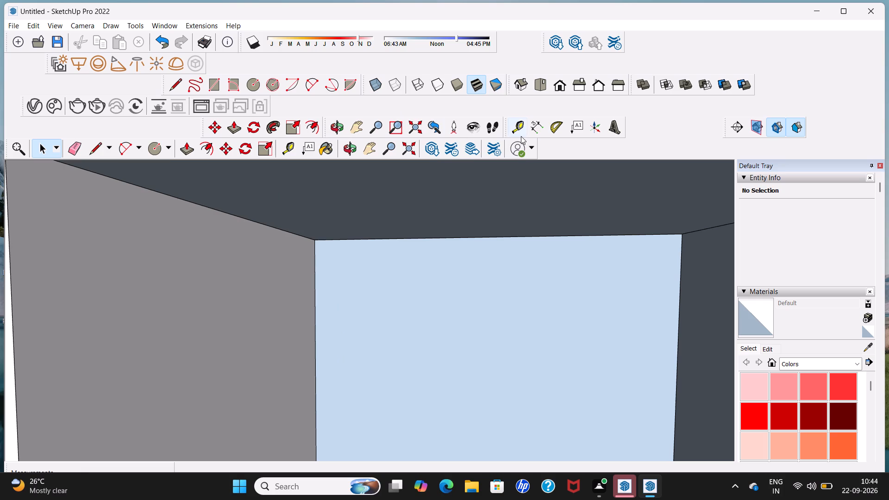
Place a horizontal Tape Measure guide 1' 6" below the top edge of the open bay's back wall.
click(516, 132)
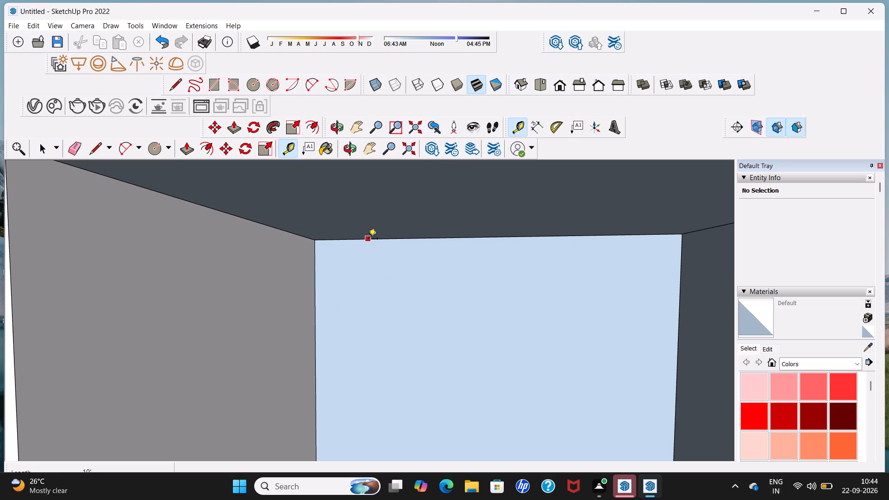
click(368, 239)
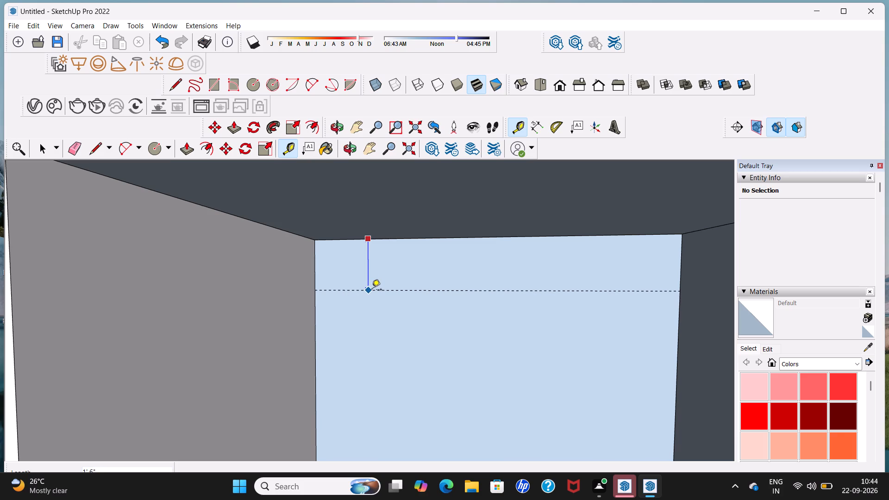
click(372, 290)
Place three vertical guides on the bay's back wall, about 1' 1" from the block, then about 1' 5" and 1' 4" apart.
click(317, 319)
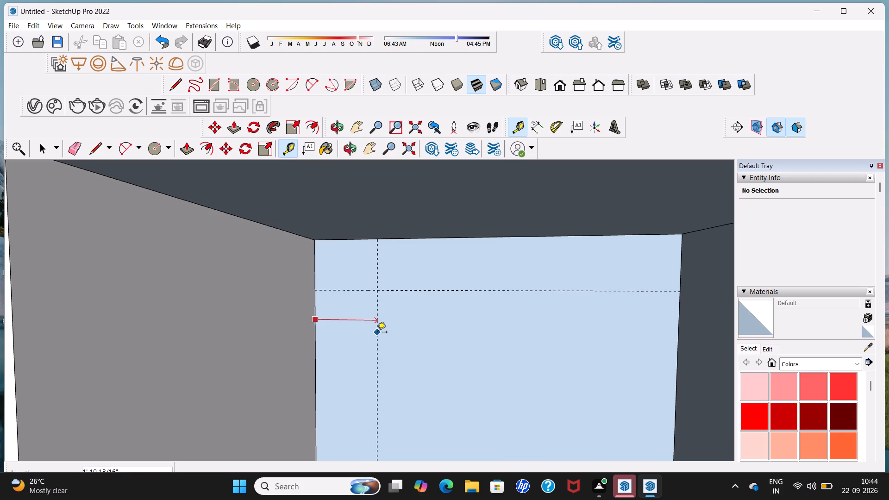
click(351, 331)
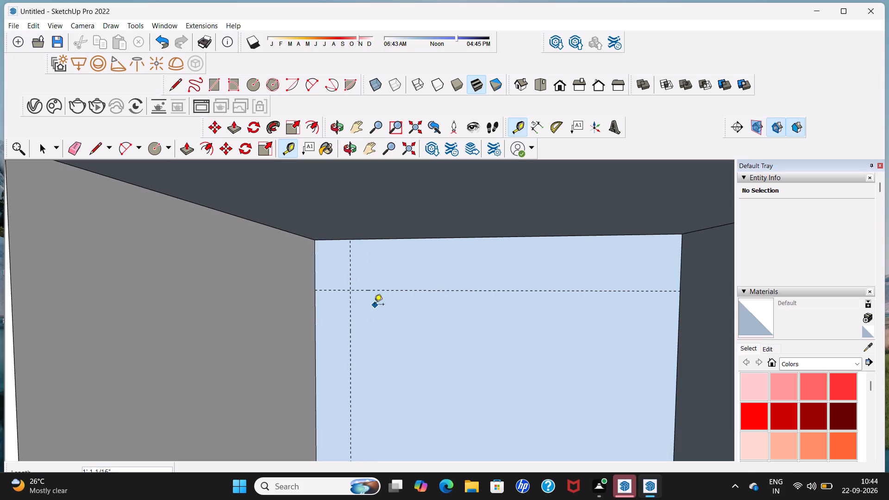
click(351, 299)
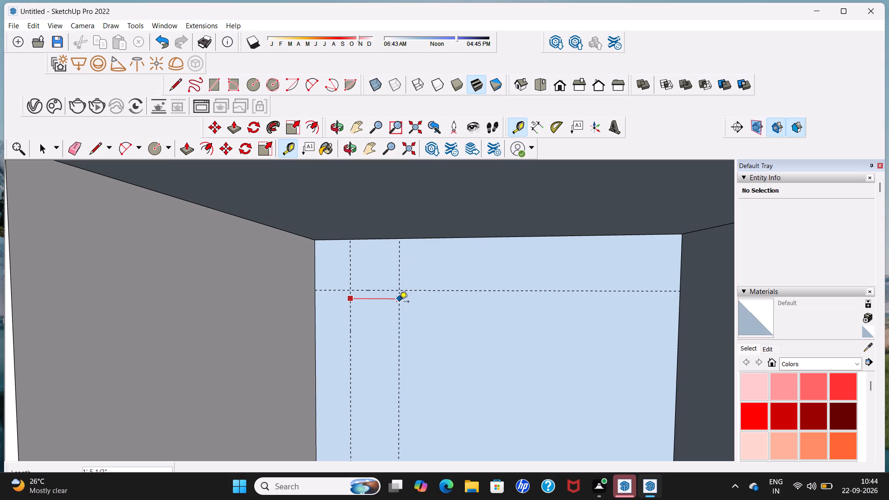
click(399, 302)
click(399, 302)
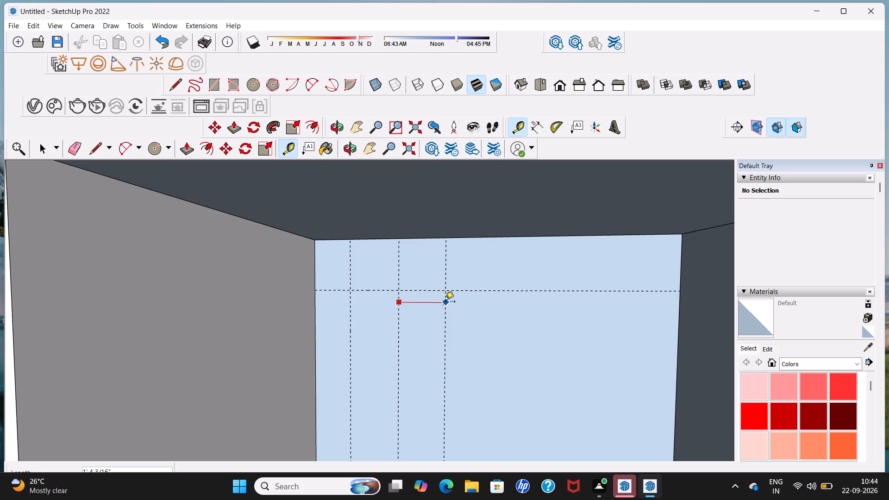
click(445, 302)
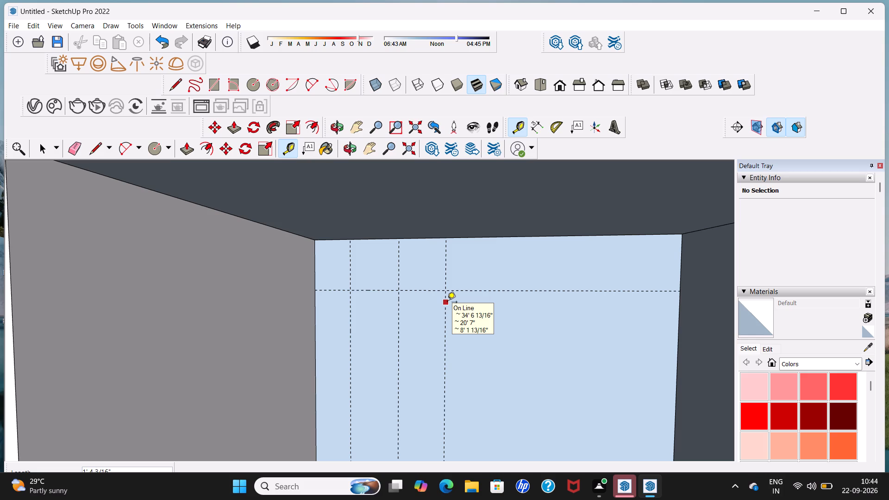
Place a second horizontal guide about 3' 1" below the first one on the bay's back wall.
scroll(440, 334, down, 8)
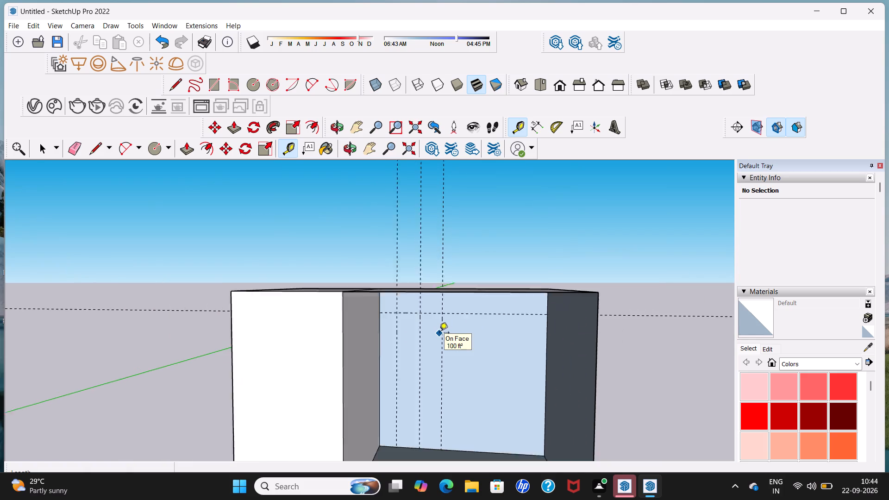
scroll(439, 333, down, 1)
click(436, 317)
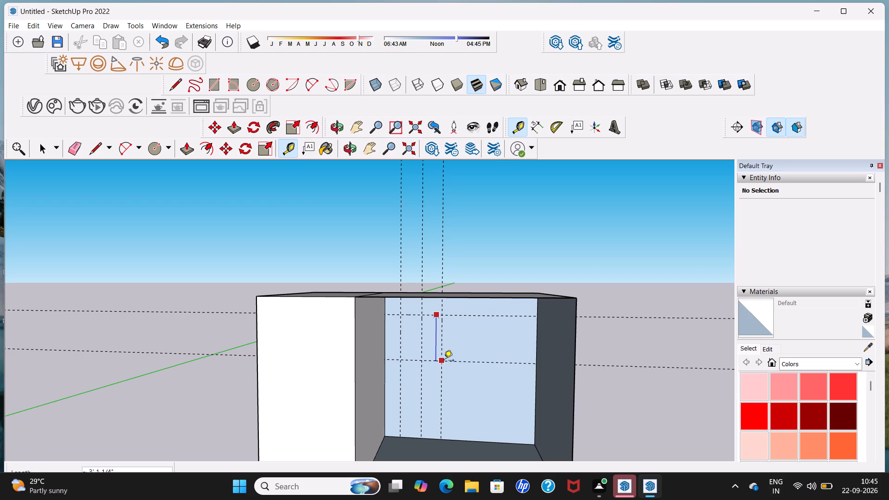
click(444, 361)
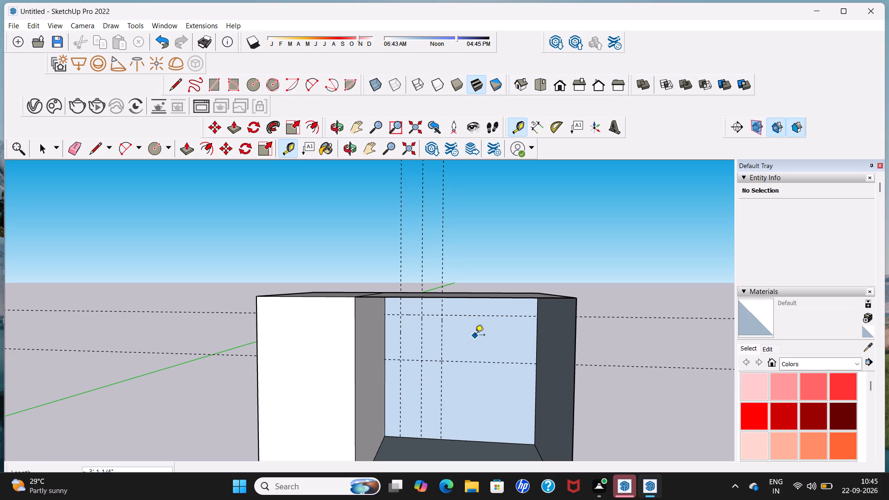
Add a fourth vertical guide about 1' 4" beyond the third, on the side away from the block.
scroll(455, 335, up, 5)
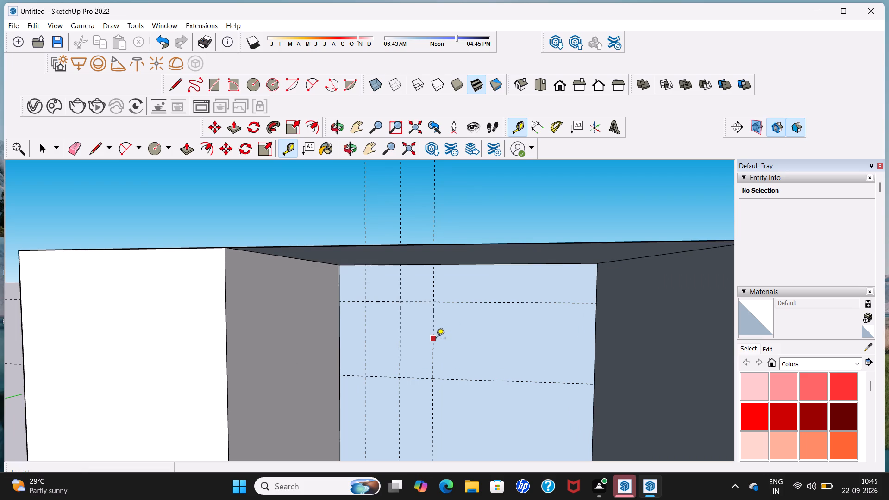
click(436, 339)
click(467, 338)
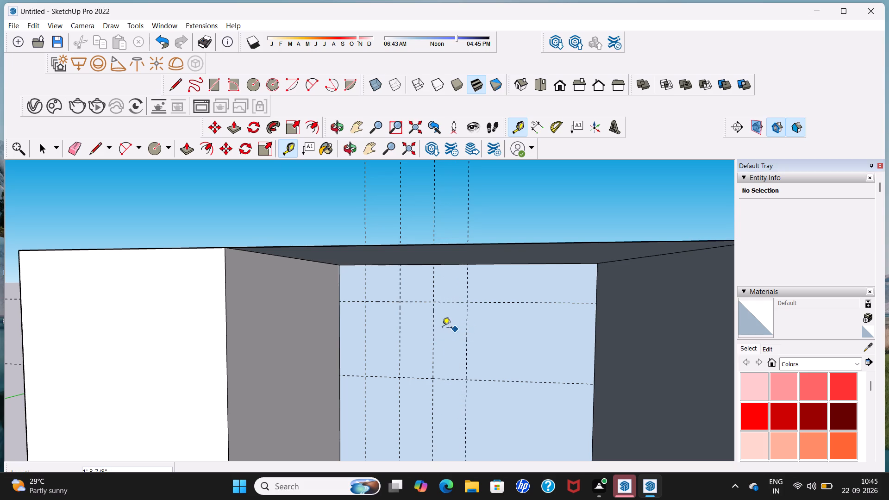
Draw the window outline with the Line tool along the outer guides on the back wall, about 4' 1" by 3' 1".
click(174, 88)
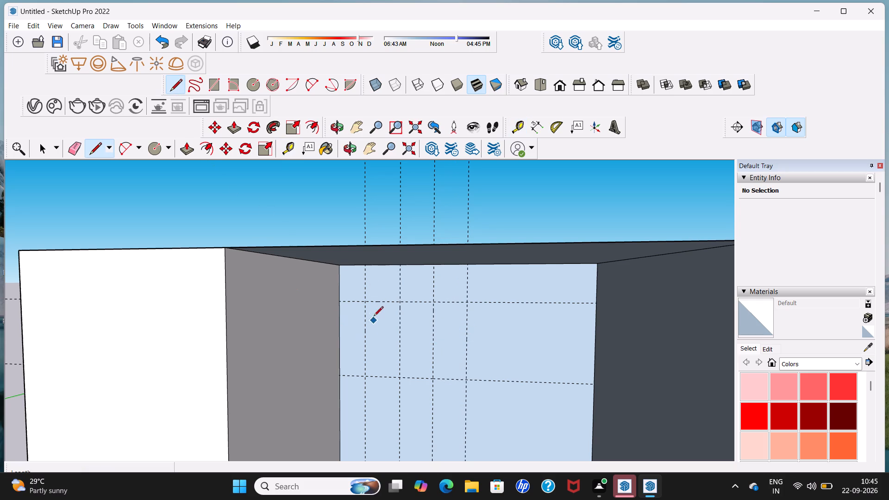
click(367, 301)
click(468, 298)
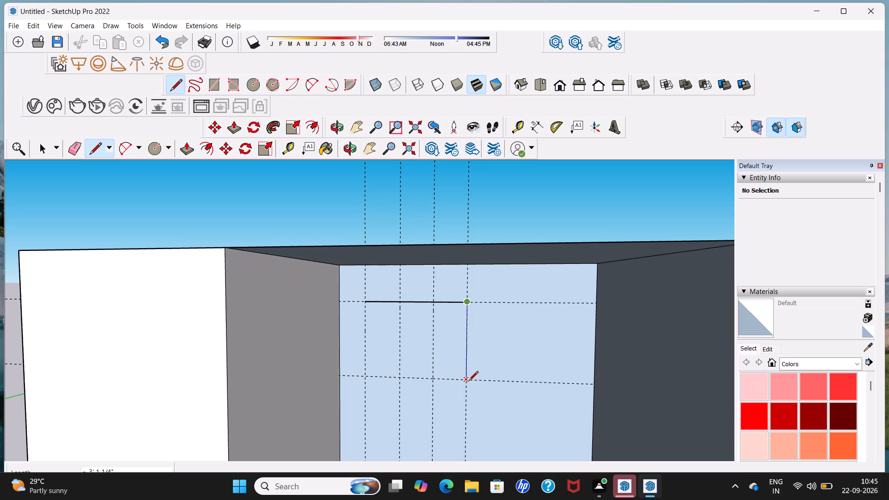
click(468, 380)
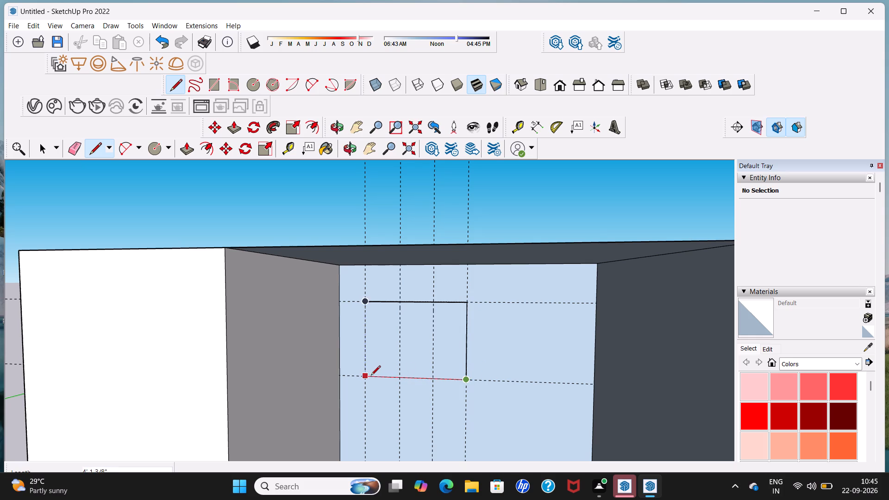
click(367, 376)
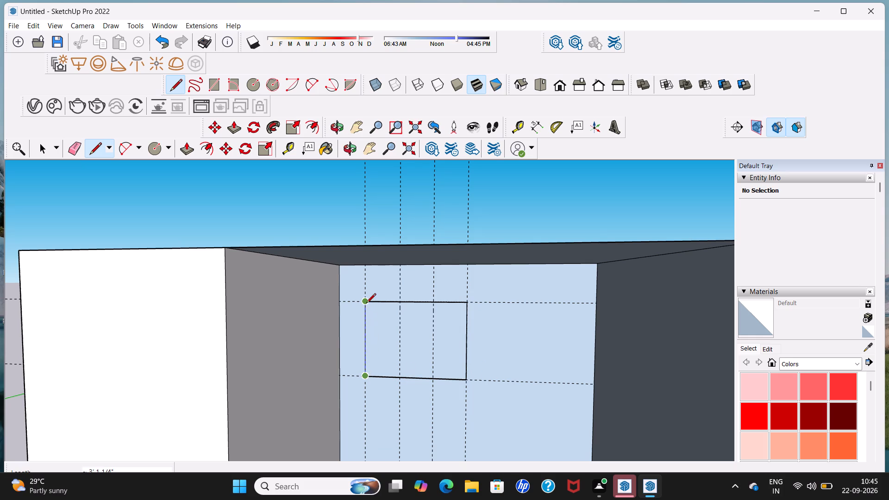
click(366, 304)
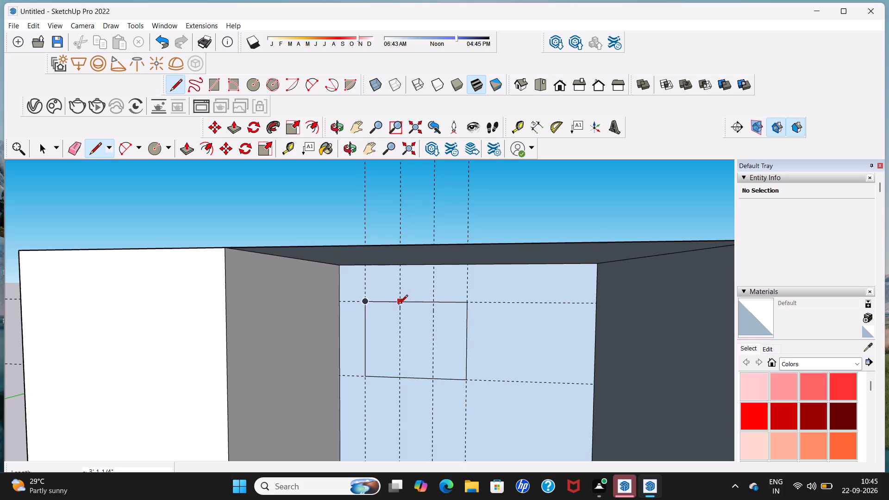
Draw two vertical divider lines along the inner guides from the window's top edge to its bottom edge, making three panels.
click(400, 304)
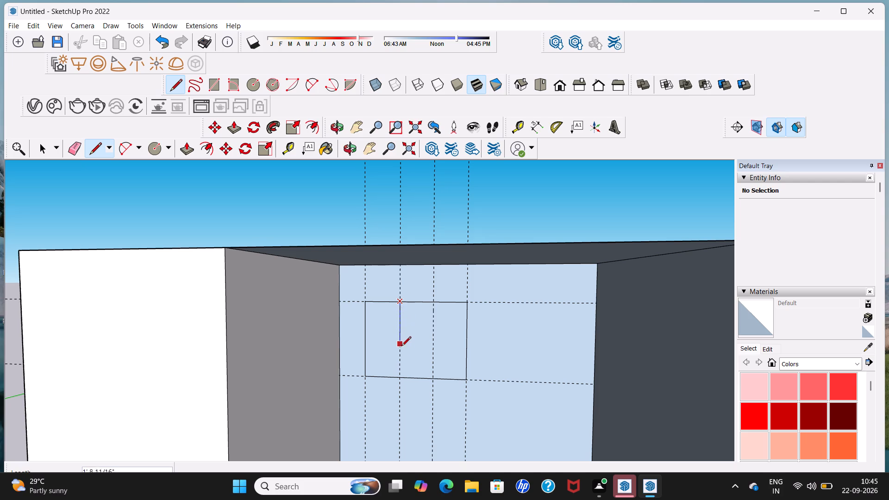
click(403, 375)
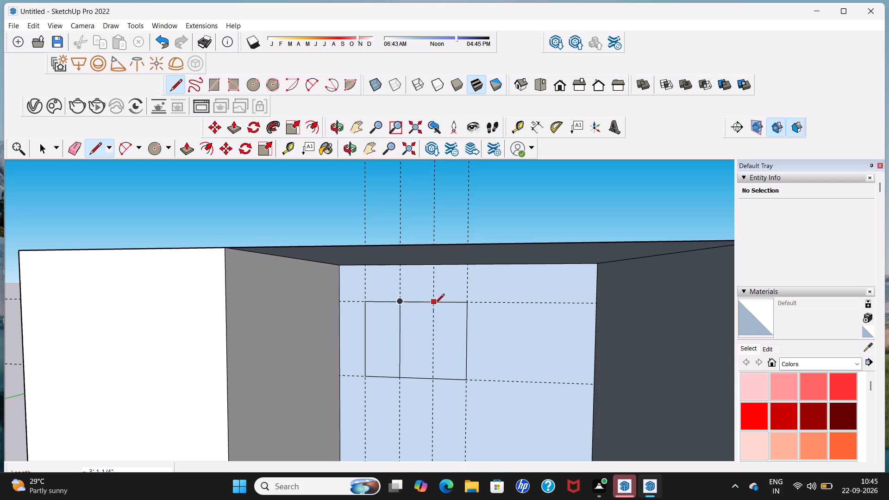
click(434, 304)
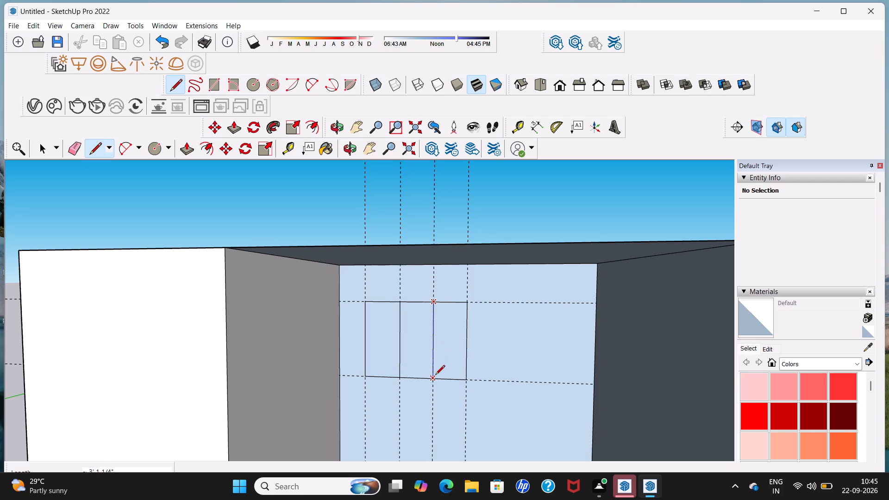
click(435, 375)
scroll(436, 358, up, 5)
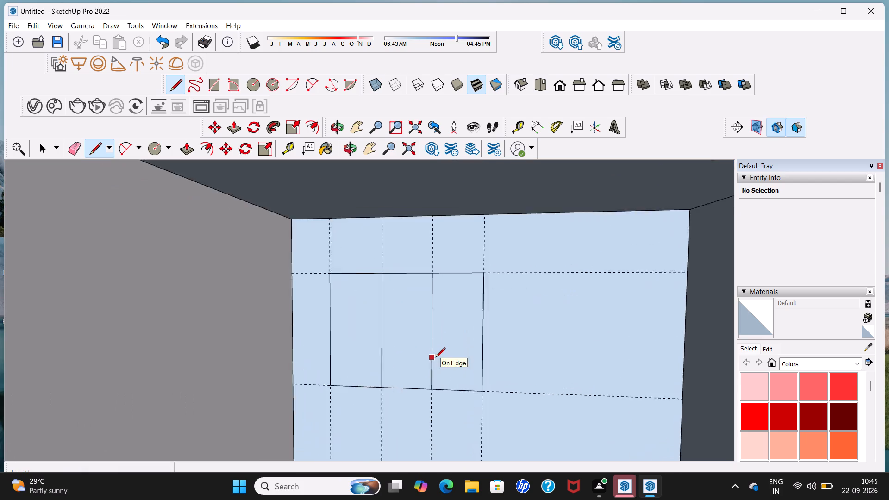
scroll(436, 358, up, 4)
scroll(438, 351, down, 7)
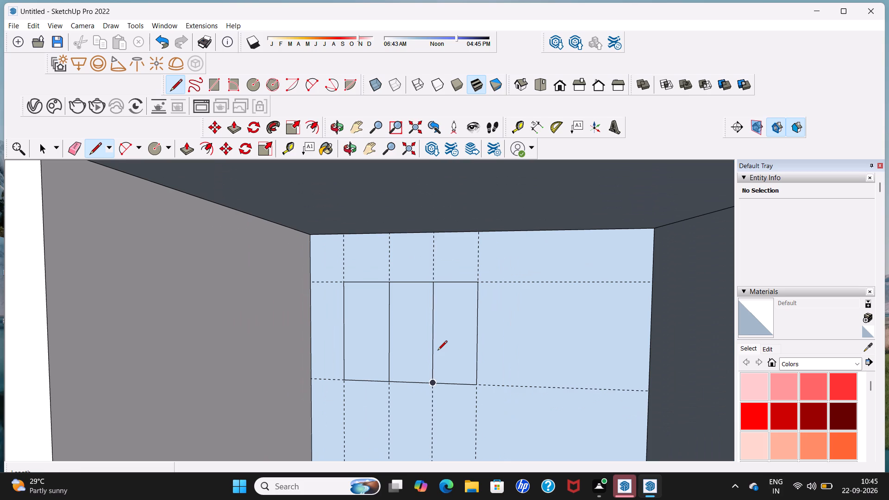
key(space)
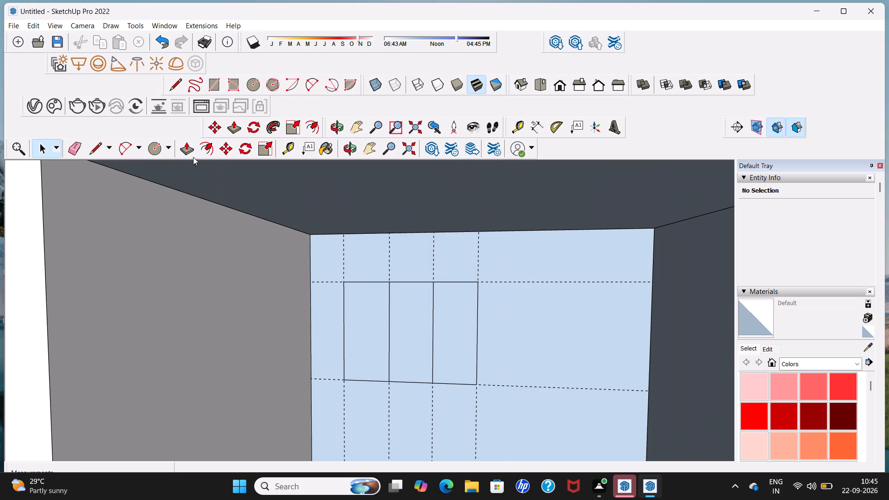
Offset the outline of each of the three window panels inward by about 2 1/2" to form the frames.
click(316, 123)
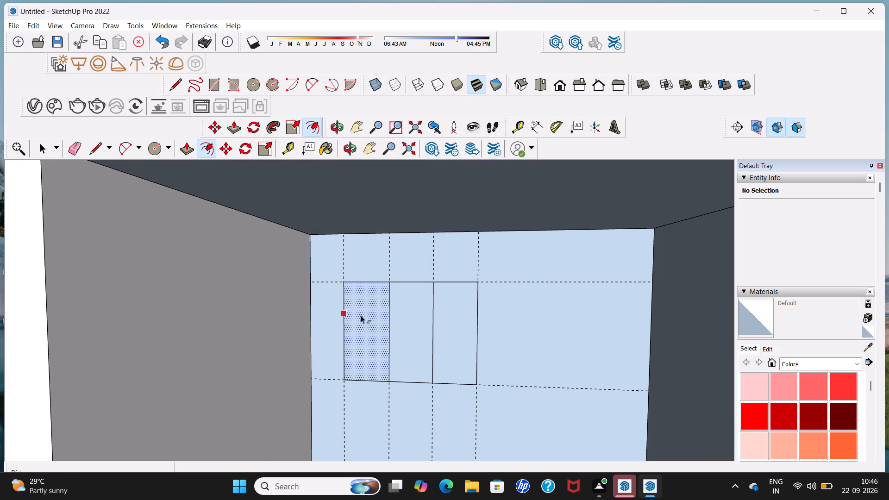
click(351, 321)
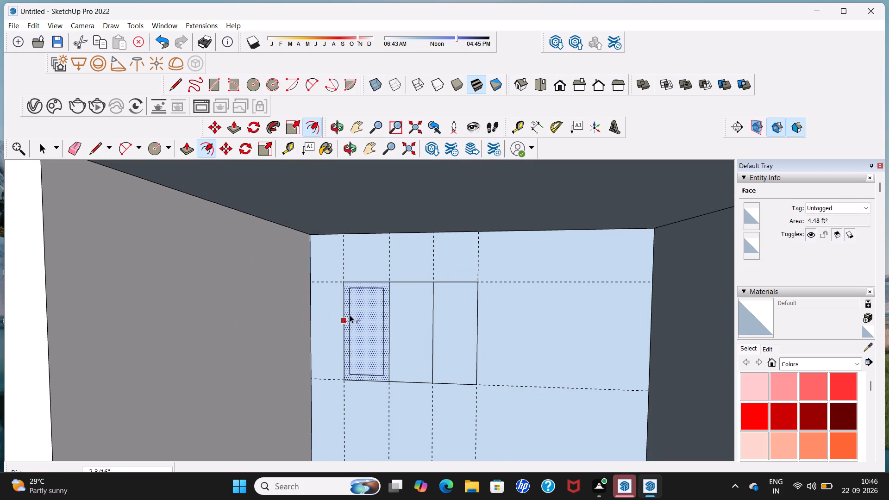
click(350, 315)
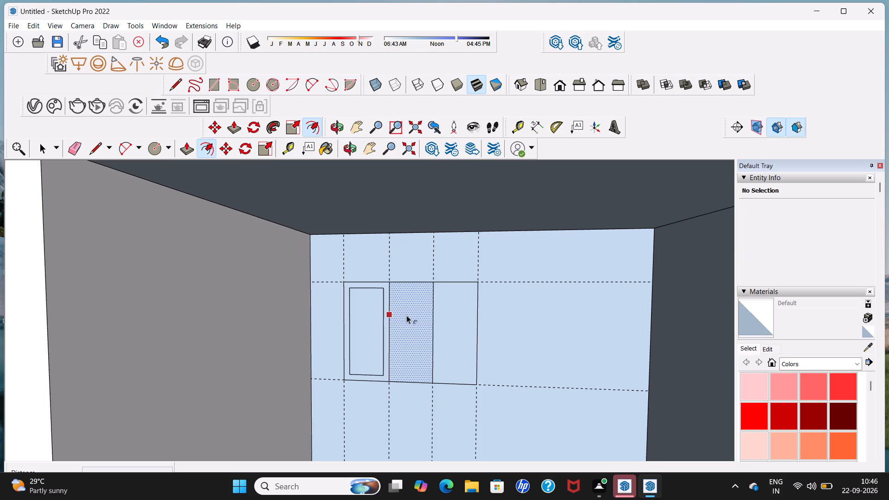
click(397, 320)
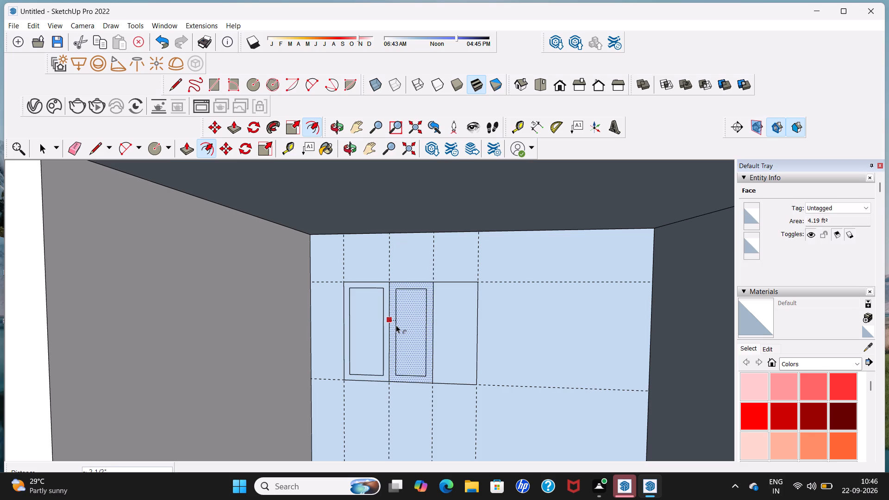
click(396, 325)
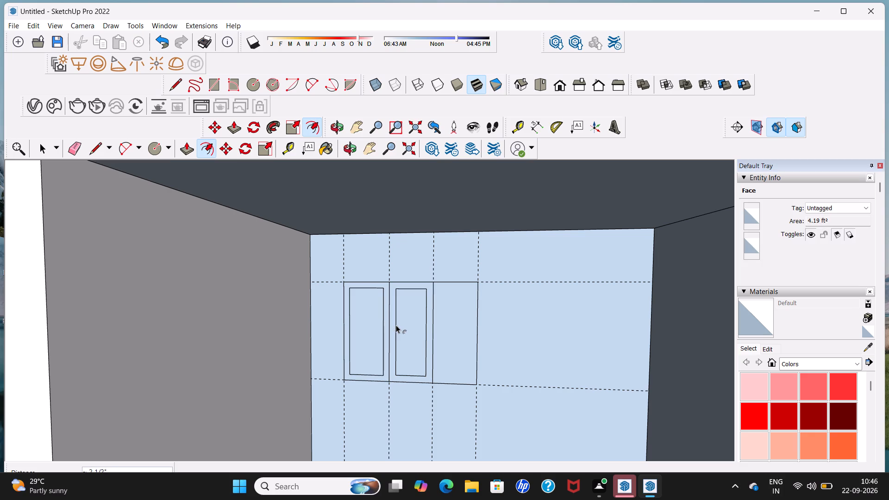
click(439, 320)
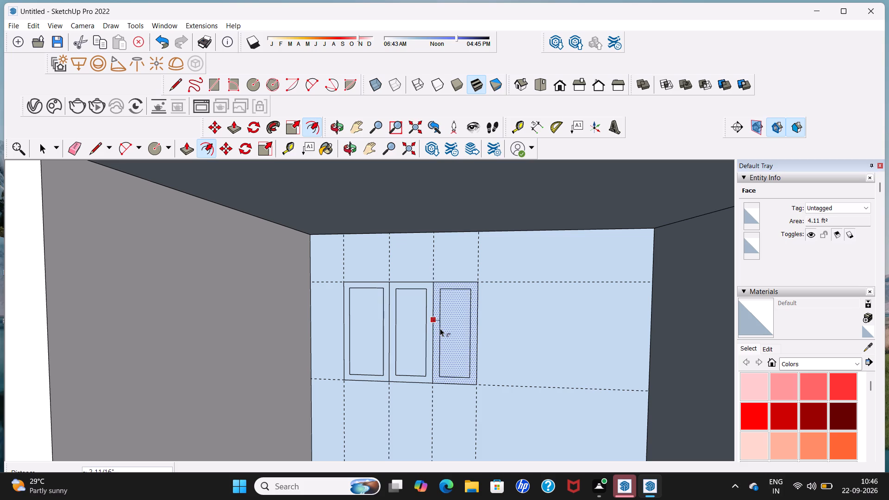
click(440, 328)
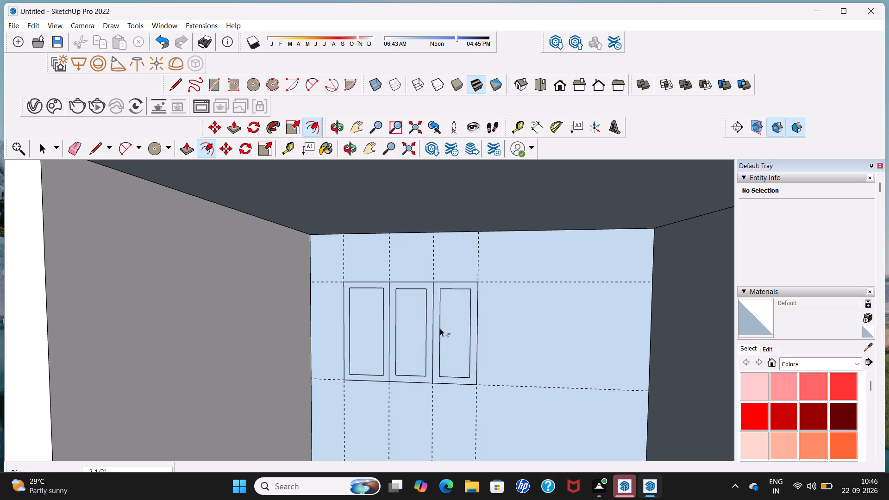
key(space)
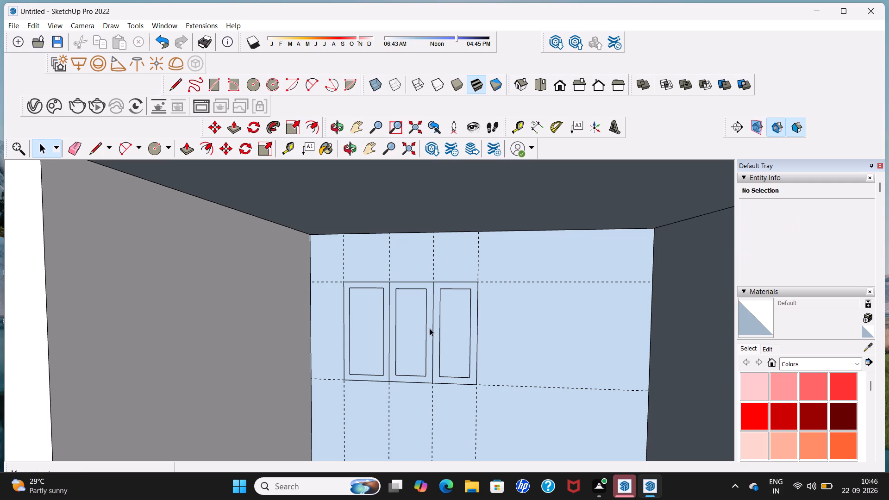
Erase the two horizontal and four vertical guides used for the window layout.
scroll(430, 328, down, 6)
middle_drag(413, 344, 472, 324)
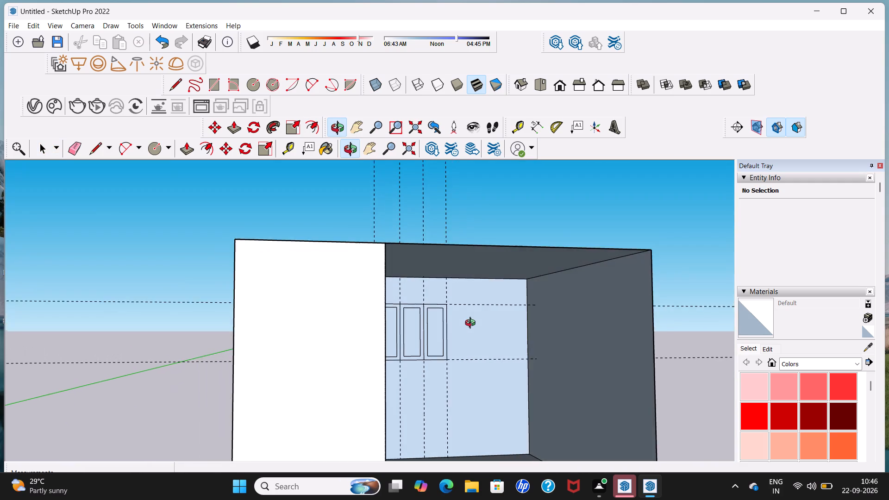
middle_drag(472, 324, 448, 338)
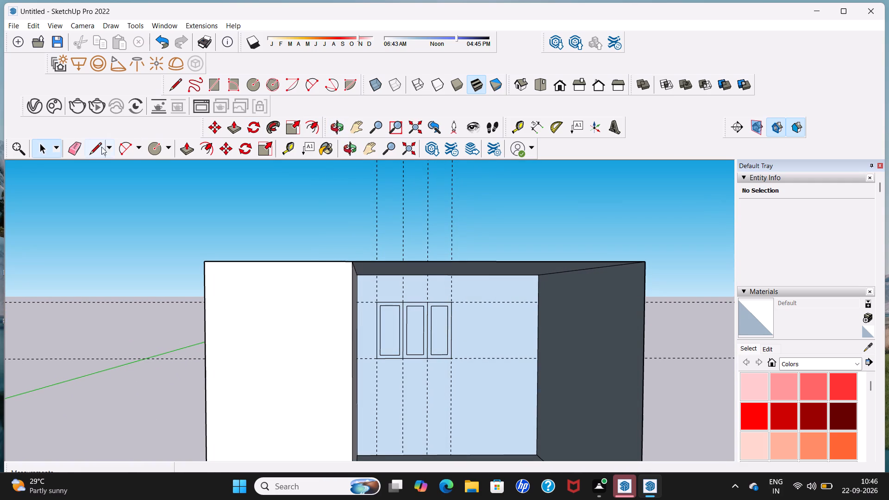
click(74, 152)
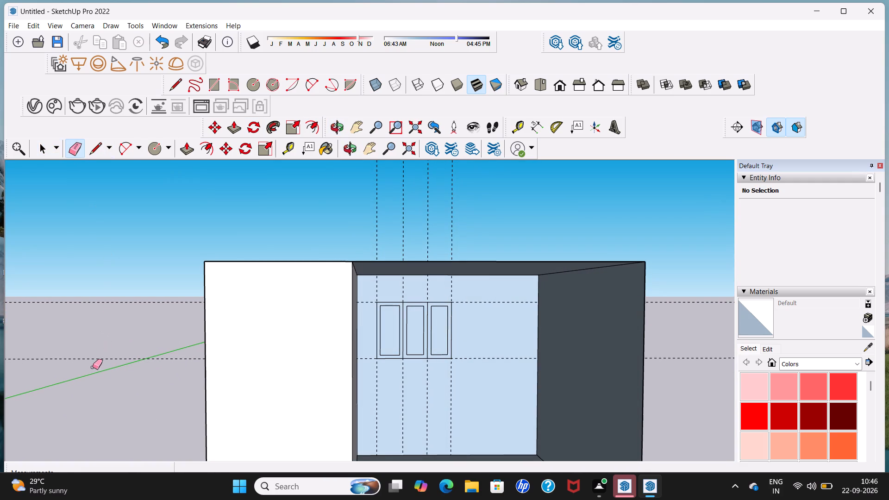
drag(90, 374, 308, 235)
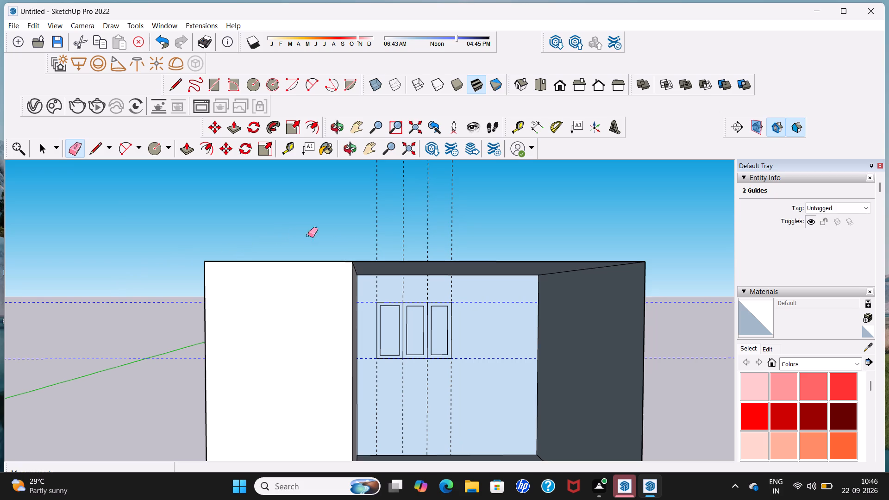
drag(308, 235, 367, 239)
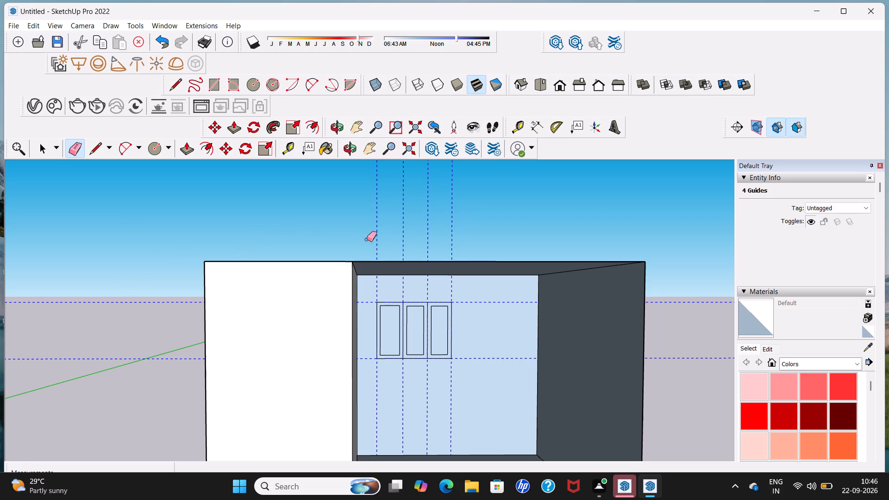
drag(367, 239, 336, 236)
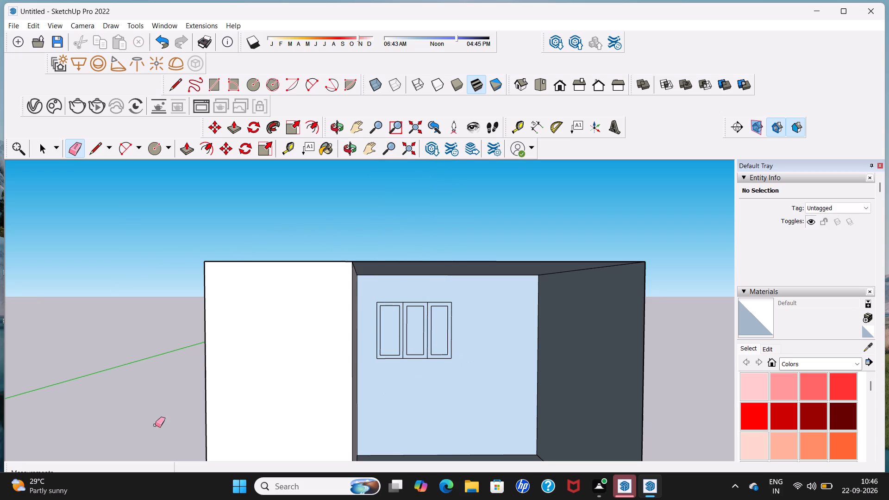
Place a horizontal Tape Measure guide 7' above the bottom edge of the bay's back wall.
middle_drag(475, 380, 438, 372)
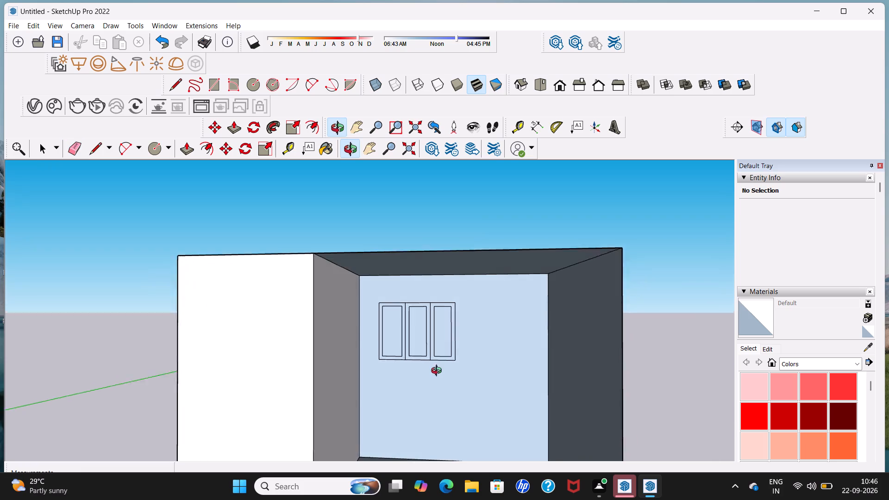
middle_drag(438, 372, 447, 367)
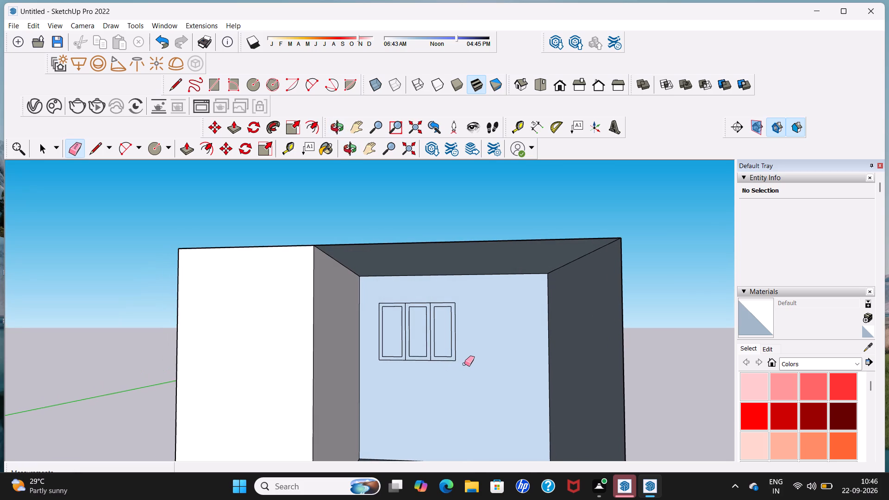
middle_drag(464, 364, 266, 367)
middle_drag(259, 367, 330, 342)
scroll(305, 351, up, 2)
scroll(326, 345, down, 6)
scroll(326, 345, up, 1)
scroll(326, 347, down, 3)
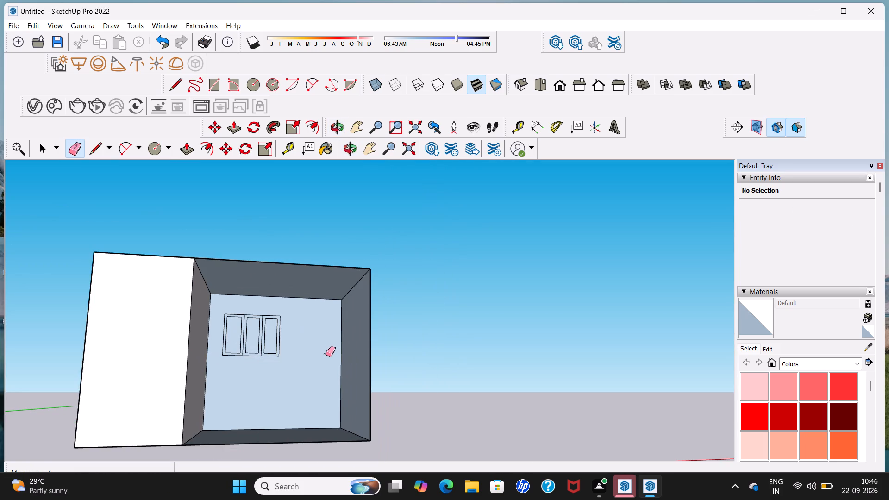
key(space)
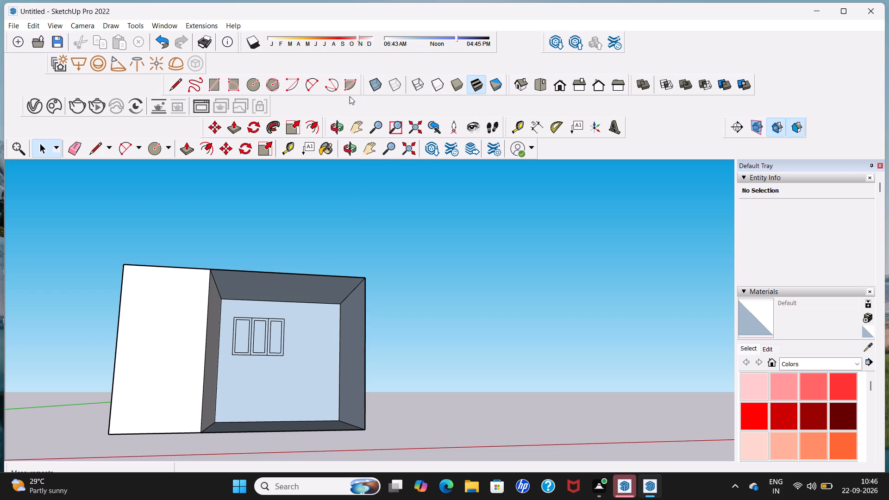
click(517, 127)
scroll(295, 413, up, 6)
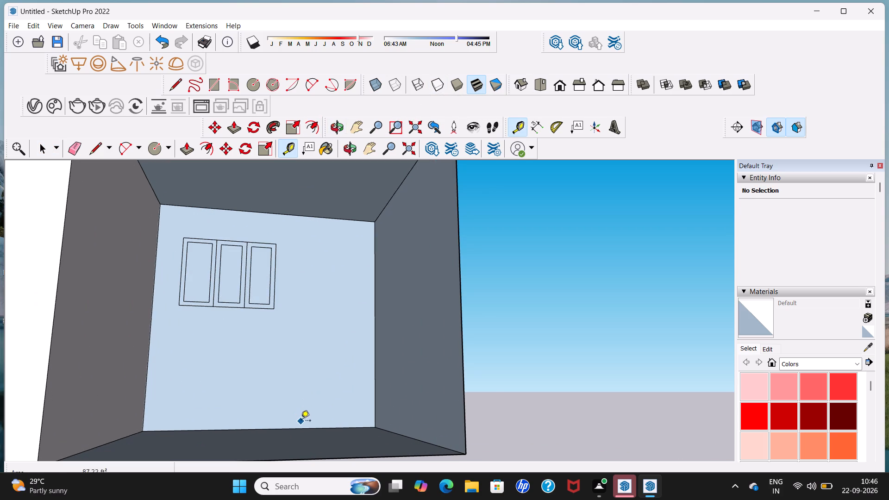
scroll(304, 424, up, 5)
click(305, 432)
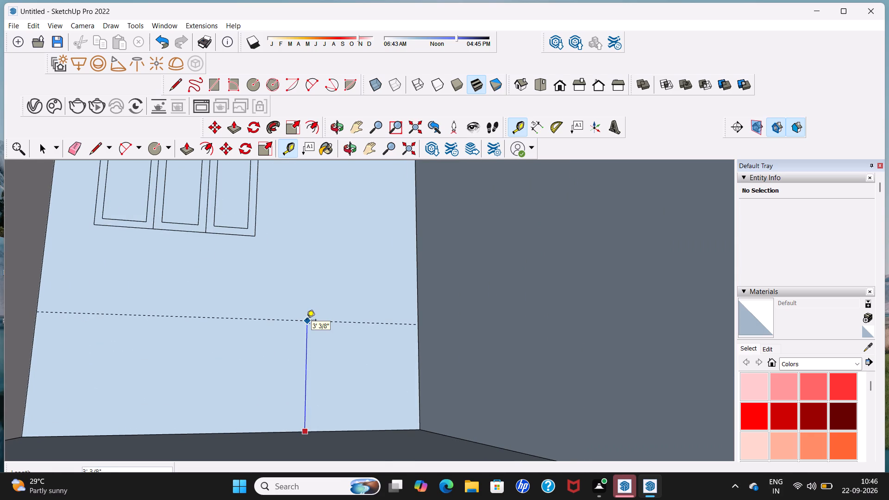
text(7')
key(Return)
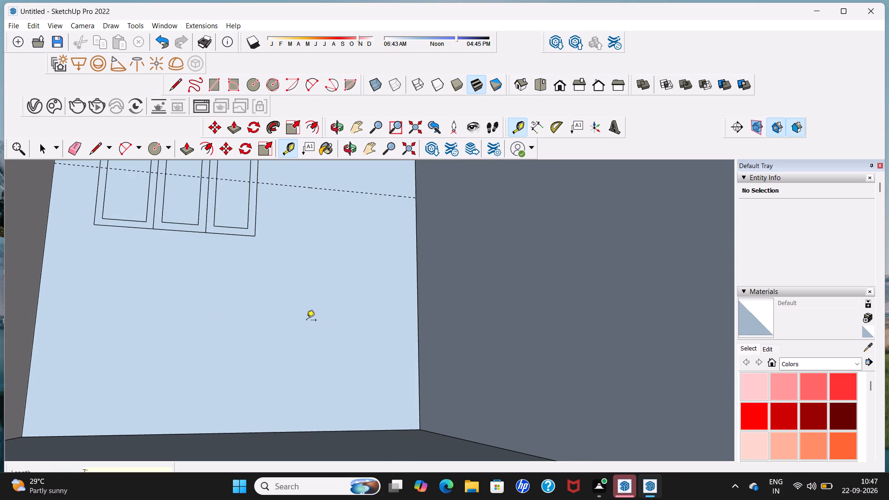
Place two vertical Tape Measure guides on the back wall, about 4' 1" and 1' in from its right edge.
scroll(307, 321, down, 5)
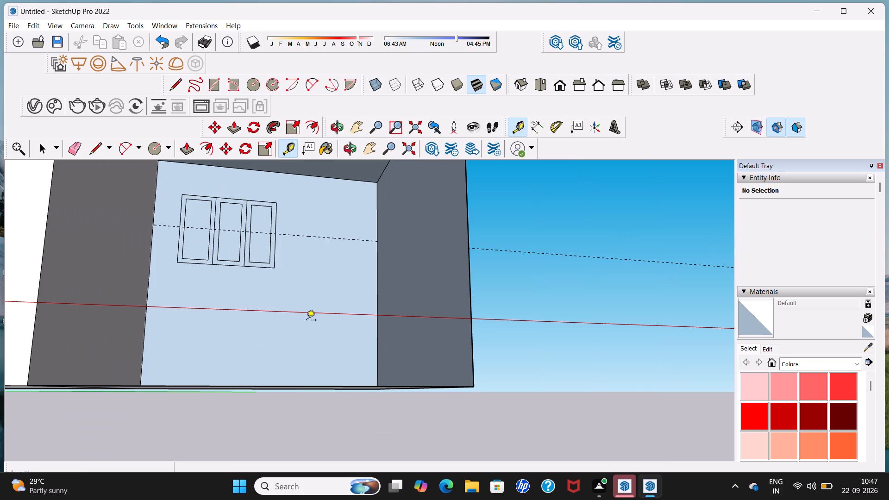
click(377, 256)
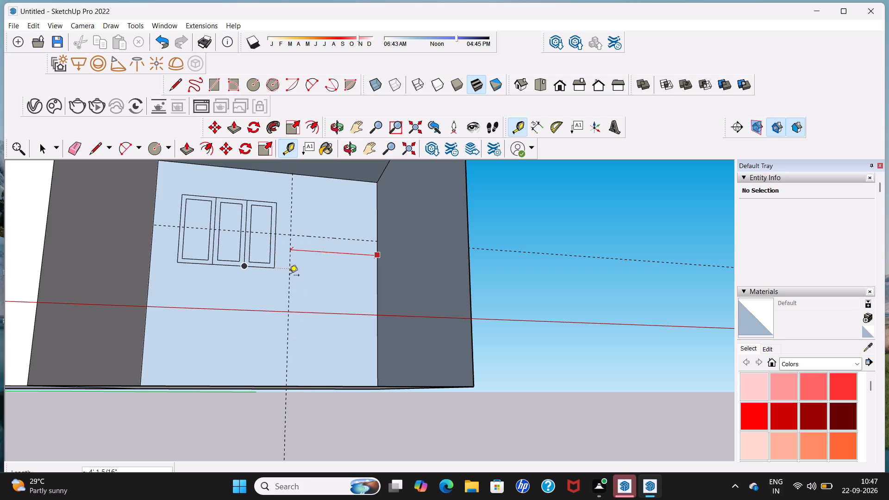
click(289, 276)
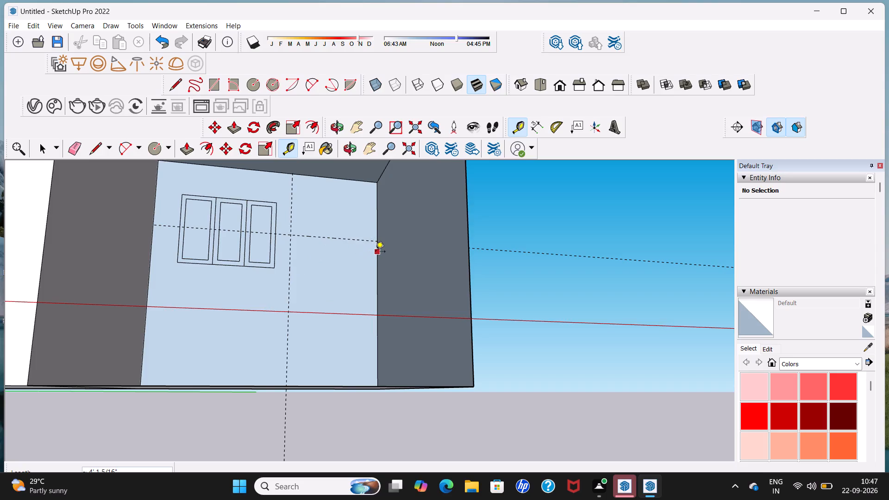
click(376, 252)
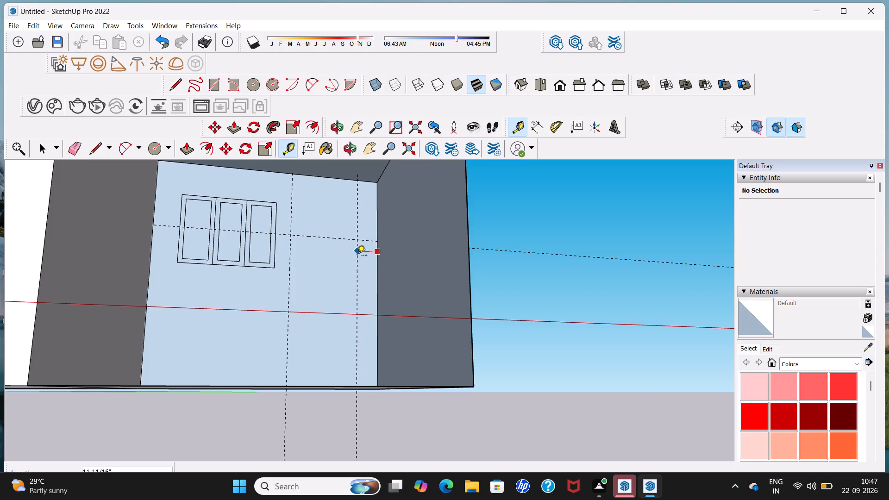
click(357, 256)
key(space)
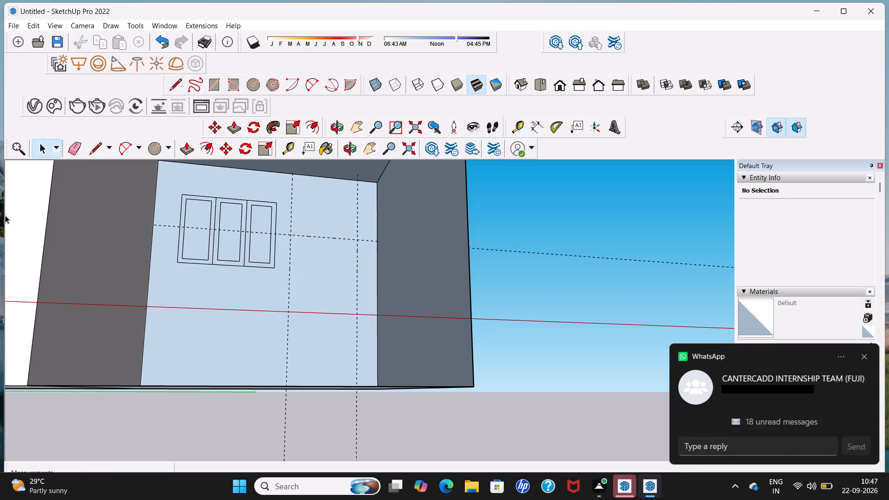
Draw the door outline with lines along the guides, 7' tall and about 3' 2" wide, rising from the wall's bottom edge.
click(177, 84)
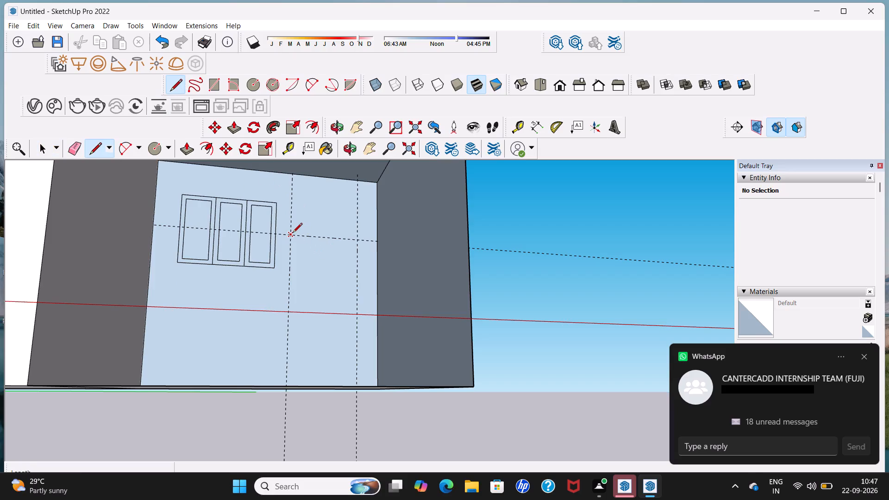
click(292, 233)
scroll(289, 387, up, 3)
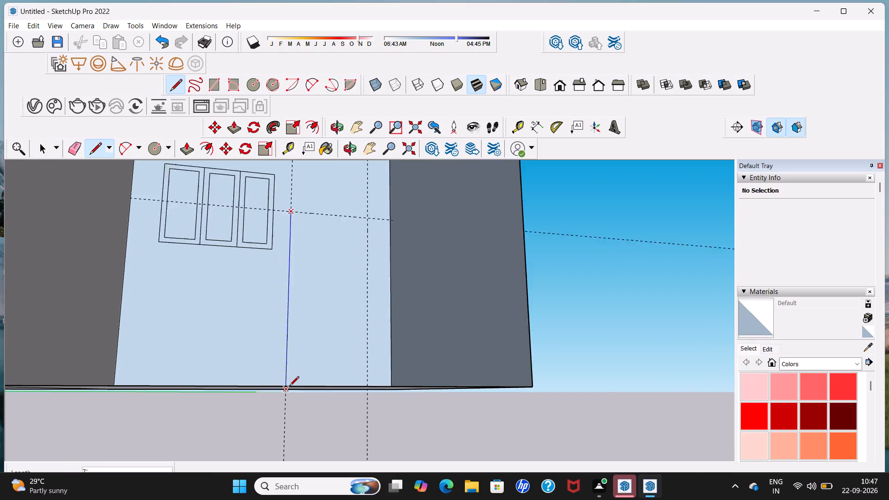
scroll(289, 387, up, 16)
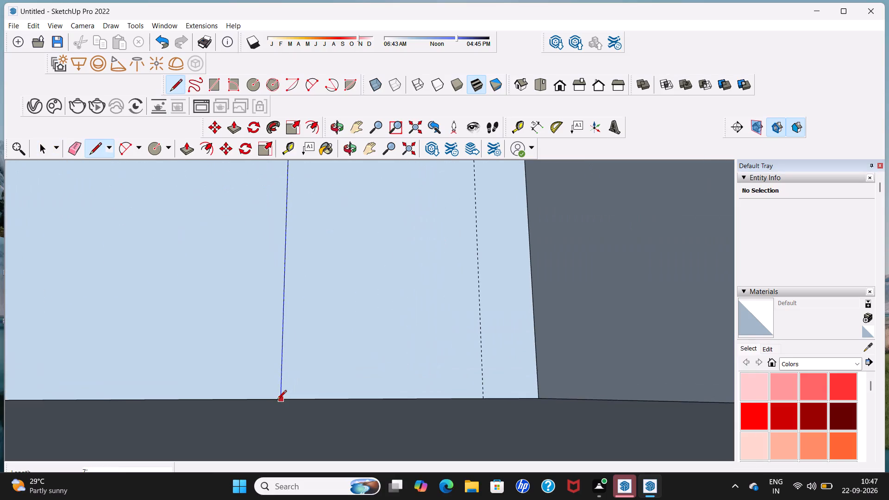
click(277, 400)
scroll(367, 400, down, 11)
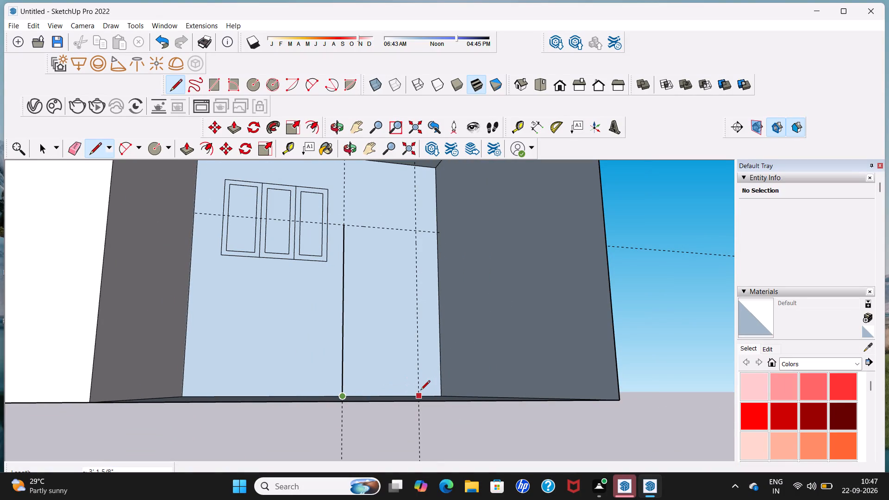
click(420, 393)
scroll(448, 381, up, 6)
click(403, 407)
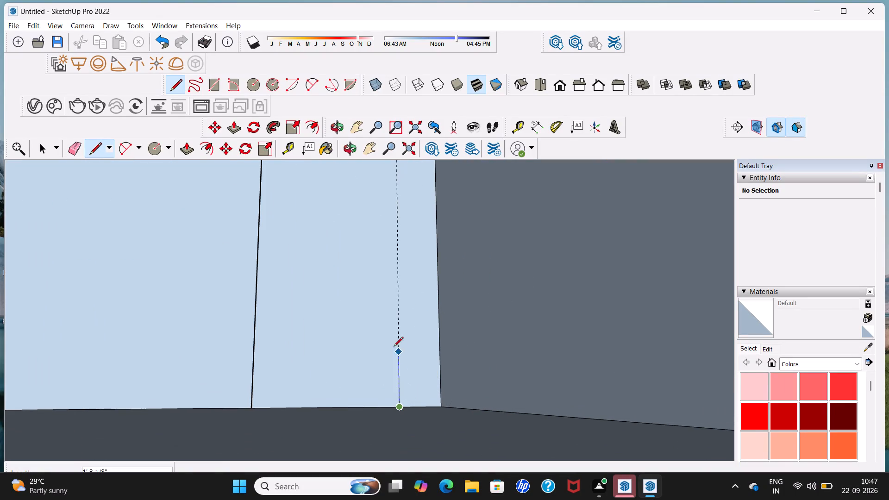
scroll(397, 298, down, 6)
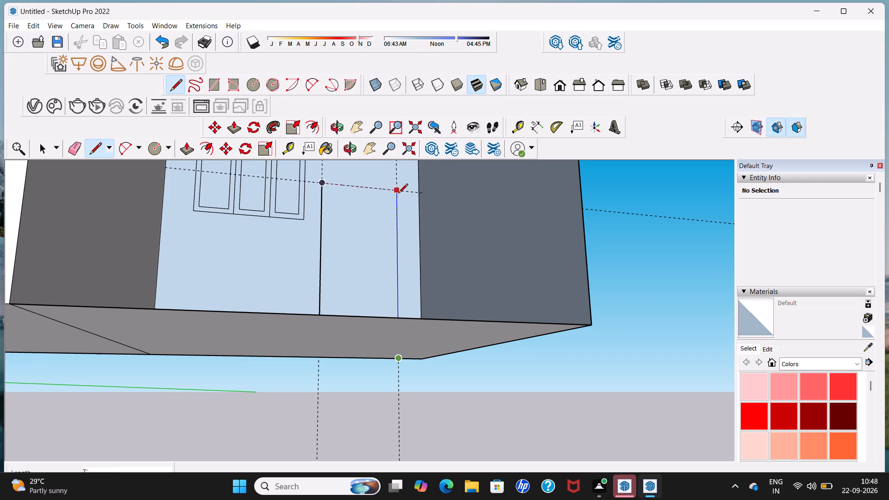
click(398, 191)
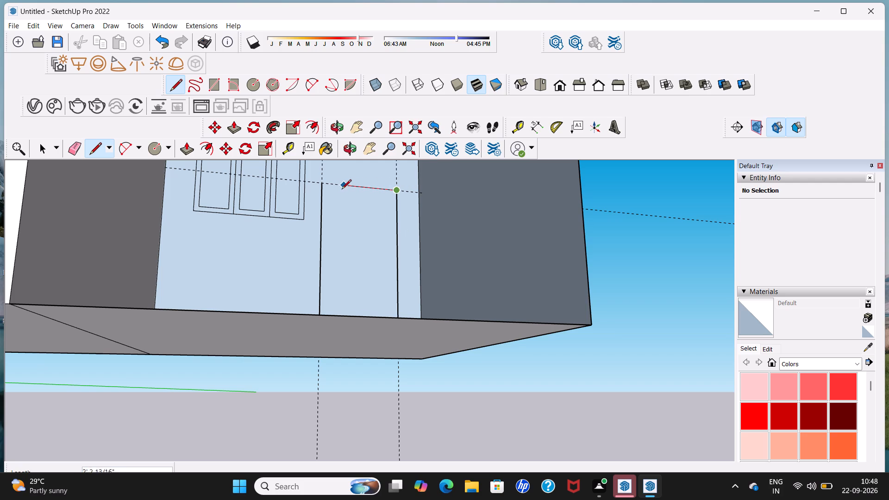
click(321, 189)
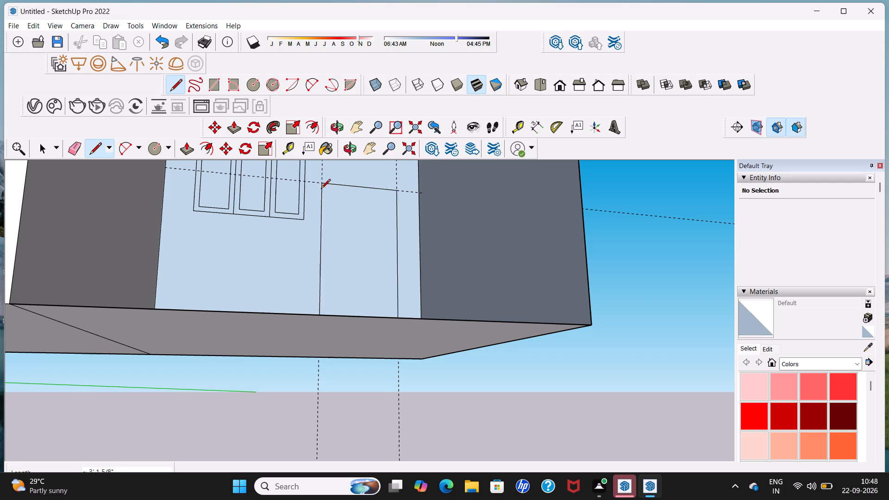
scroll(321, 189, down, 12)
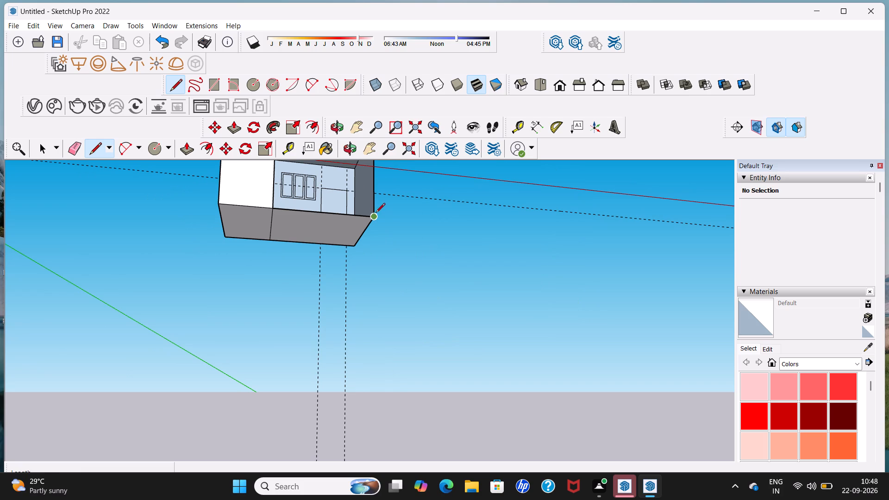
key(space)
Erase the one horizontal and two vertical guides used for the door layout.
ctrl+middle_drag(377, 215, 434, 358)
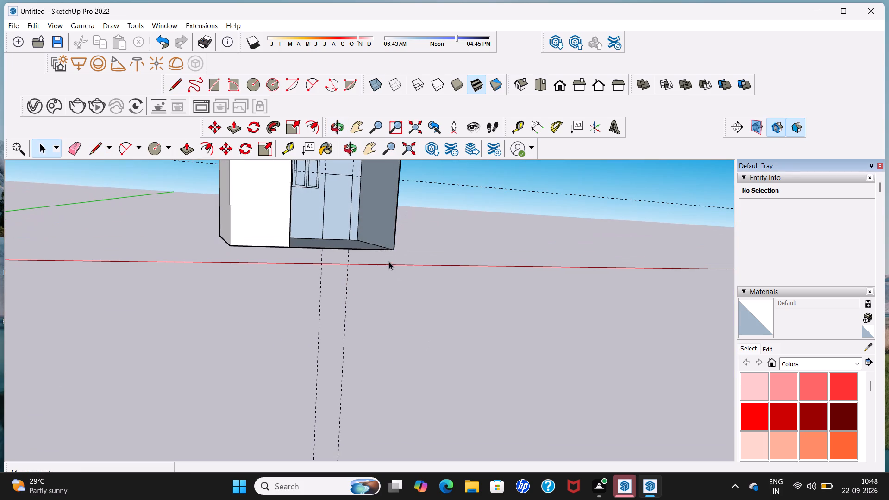
scroll(381, 257, up, 1)
shift+middle_drag(381, 257, 353, 467)
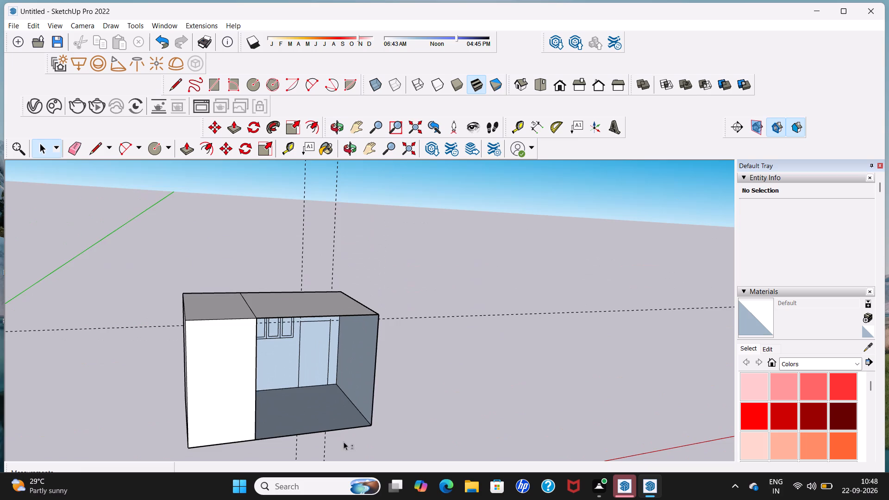
middle_drag(337, 433, 331, 399)
scroll(332, 401, up, 5)
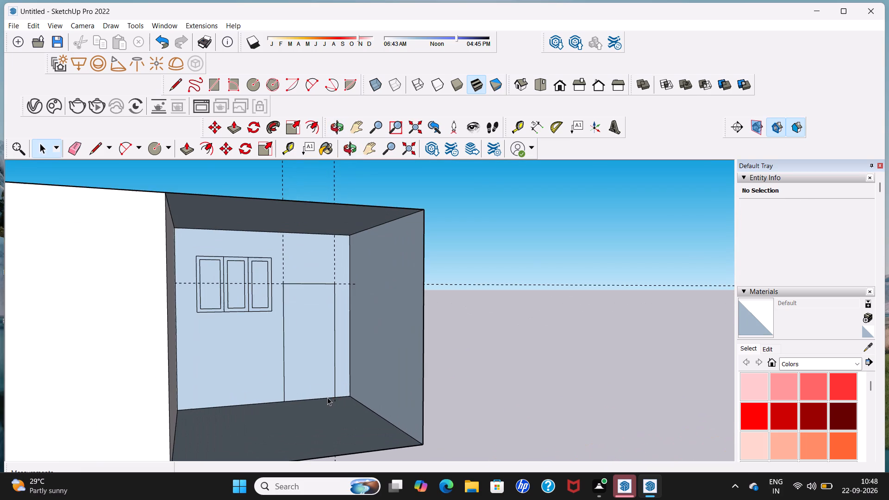
middle_drag(327, 397, 286, 386)
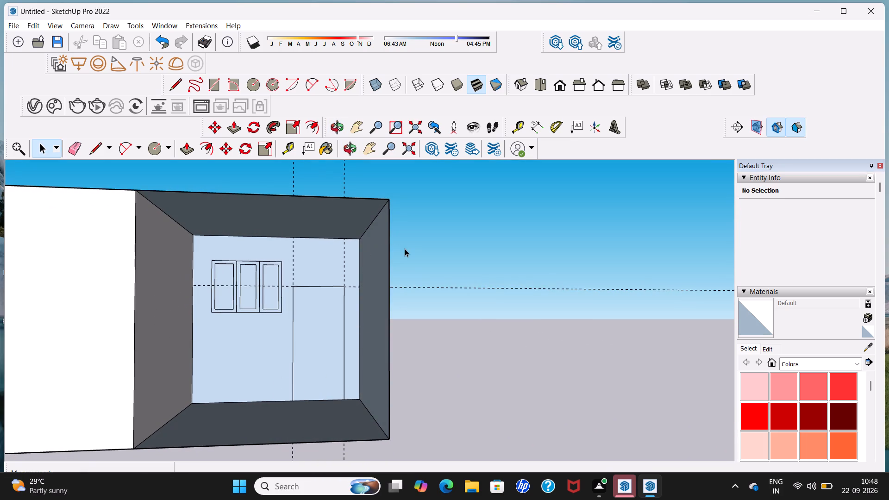
key(space)
click(68, 146)
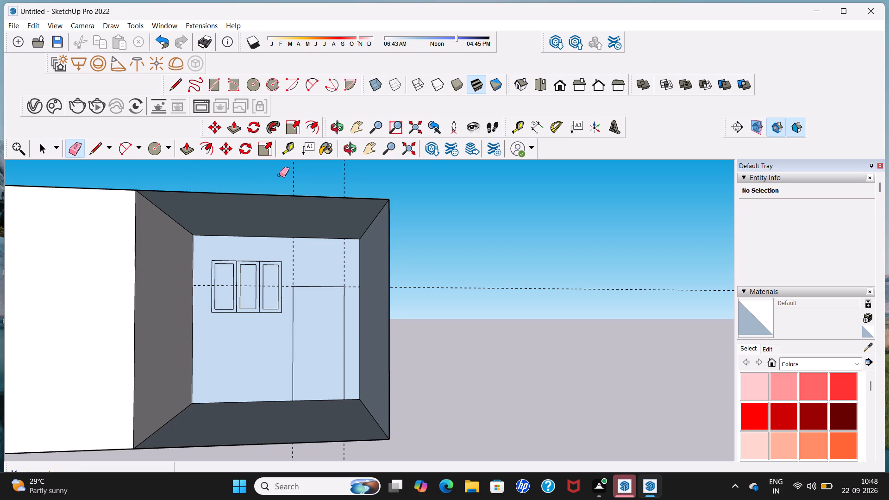
drag(276, 173, 451, 280)
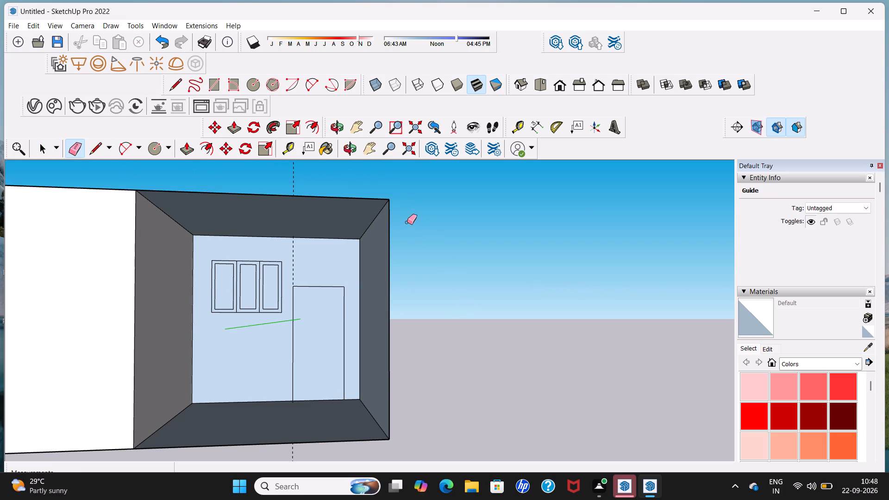
drag(333, 174, 261, 176)
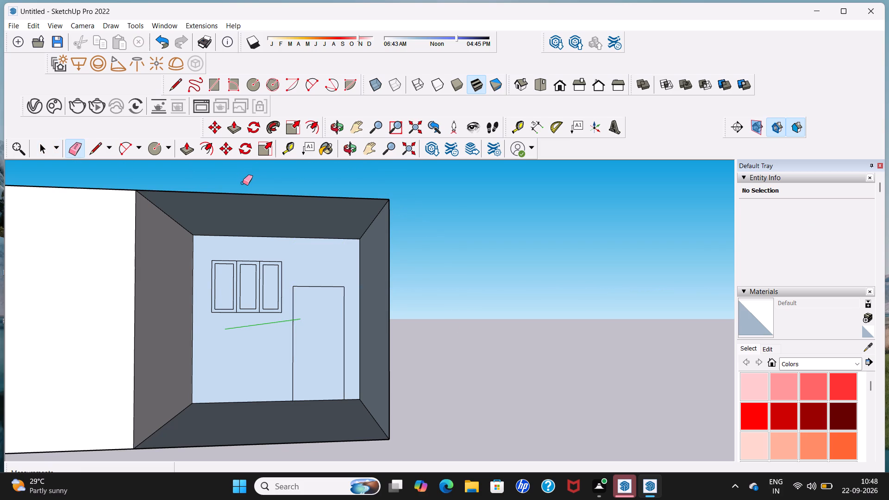
key(space)
key(space)
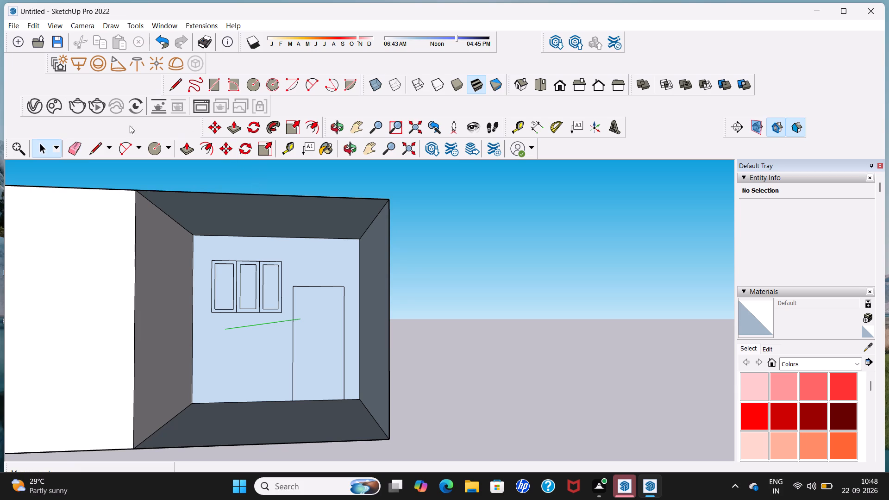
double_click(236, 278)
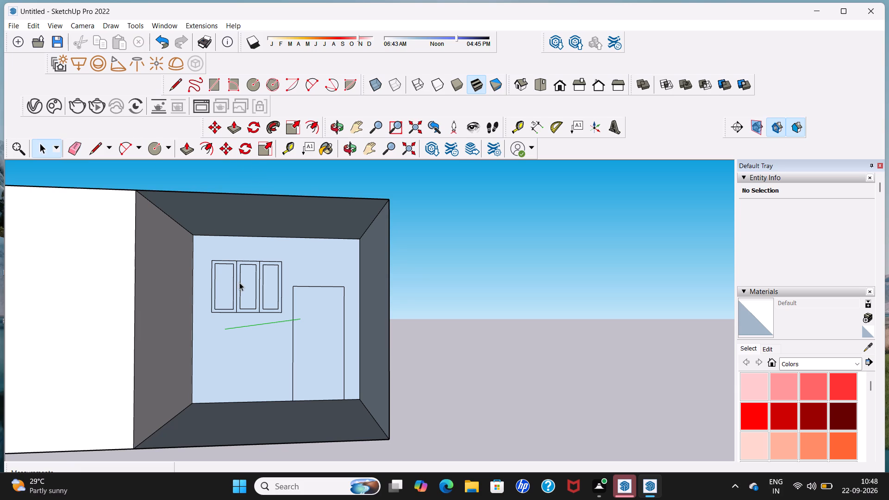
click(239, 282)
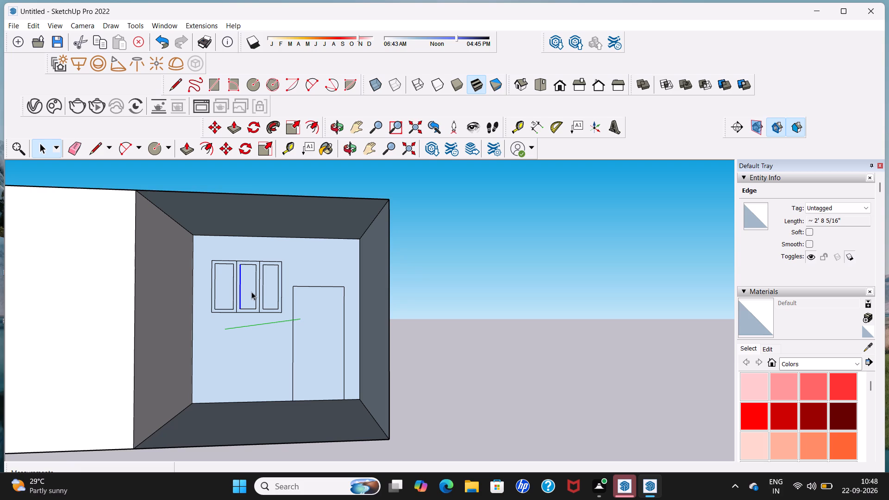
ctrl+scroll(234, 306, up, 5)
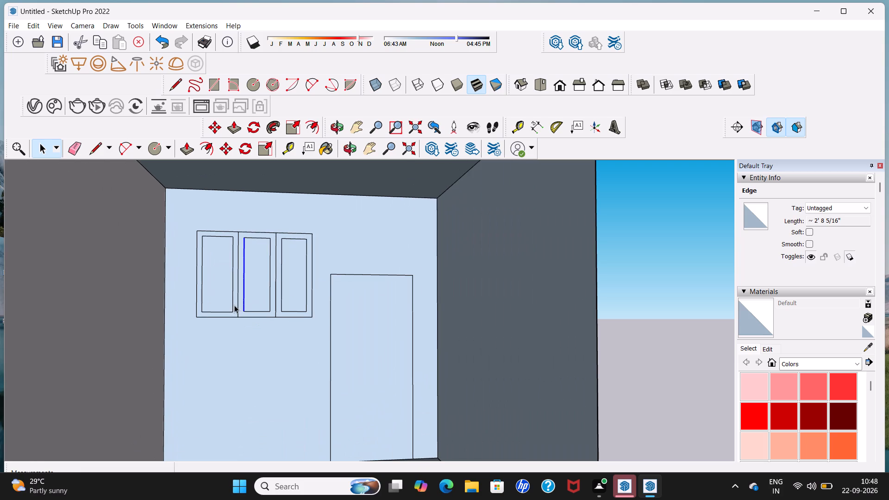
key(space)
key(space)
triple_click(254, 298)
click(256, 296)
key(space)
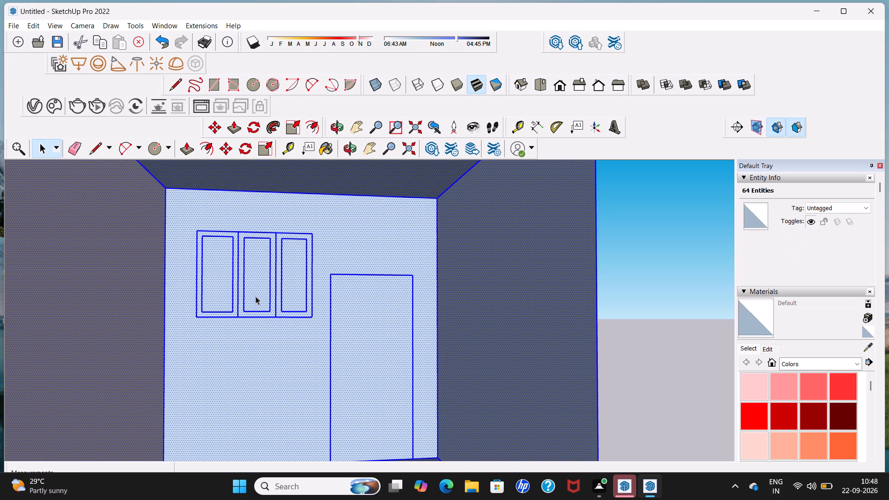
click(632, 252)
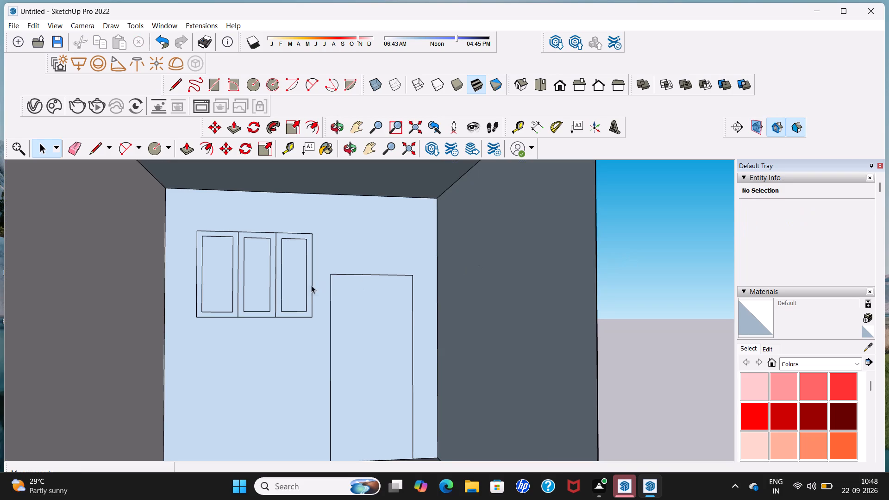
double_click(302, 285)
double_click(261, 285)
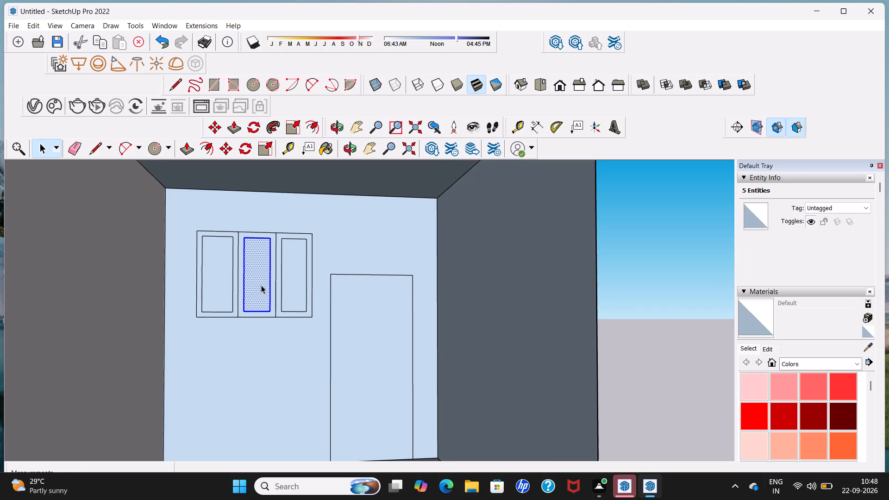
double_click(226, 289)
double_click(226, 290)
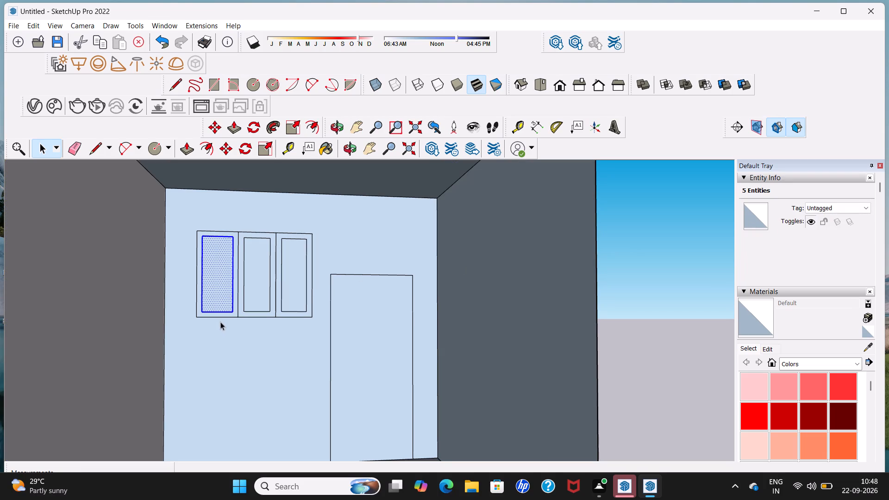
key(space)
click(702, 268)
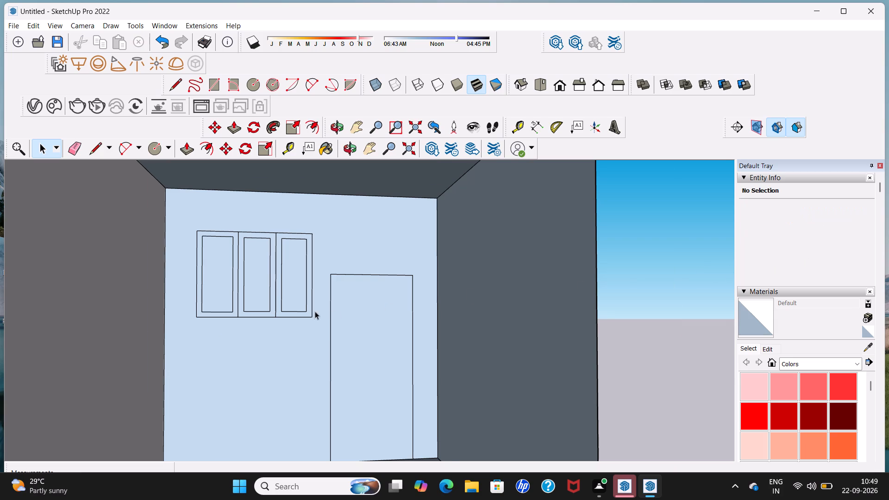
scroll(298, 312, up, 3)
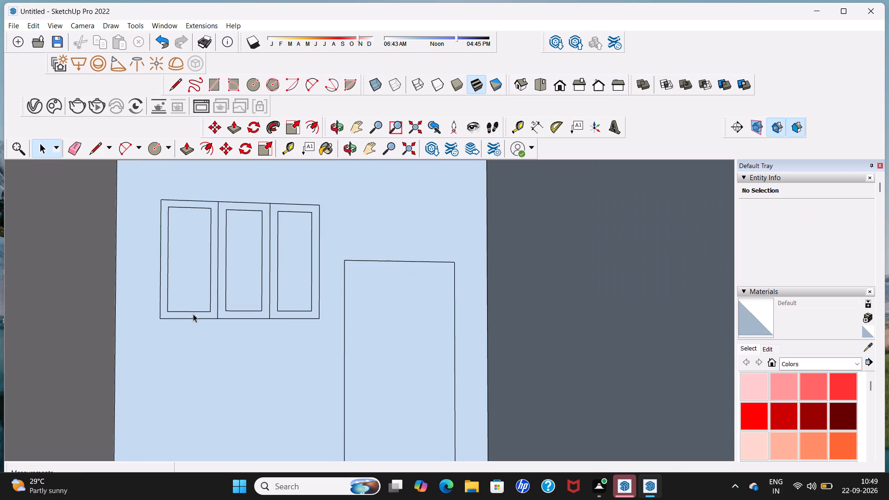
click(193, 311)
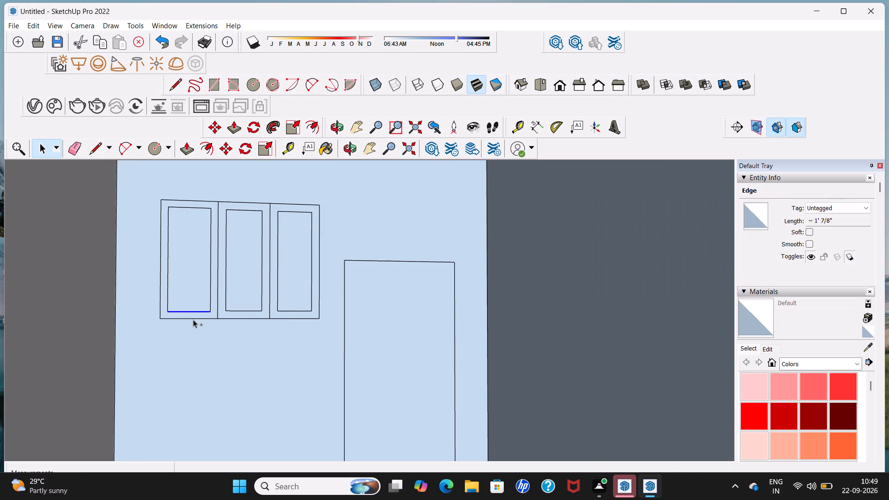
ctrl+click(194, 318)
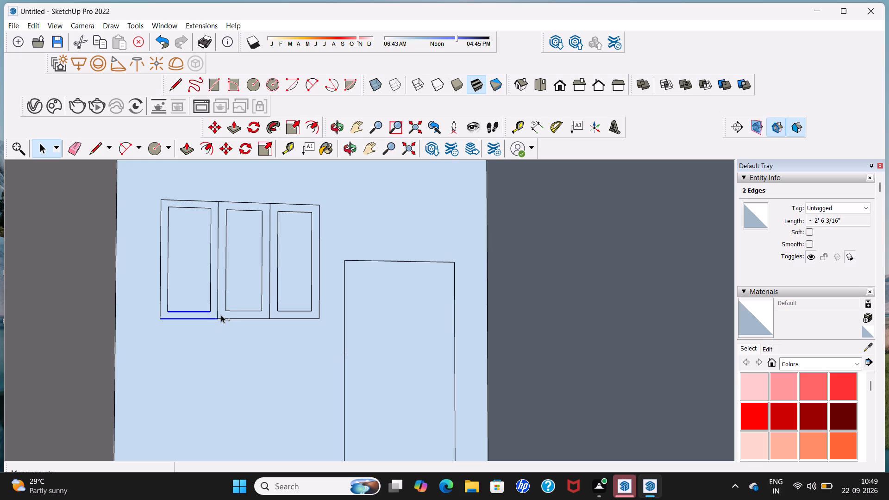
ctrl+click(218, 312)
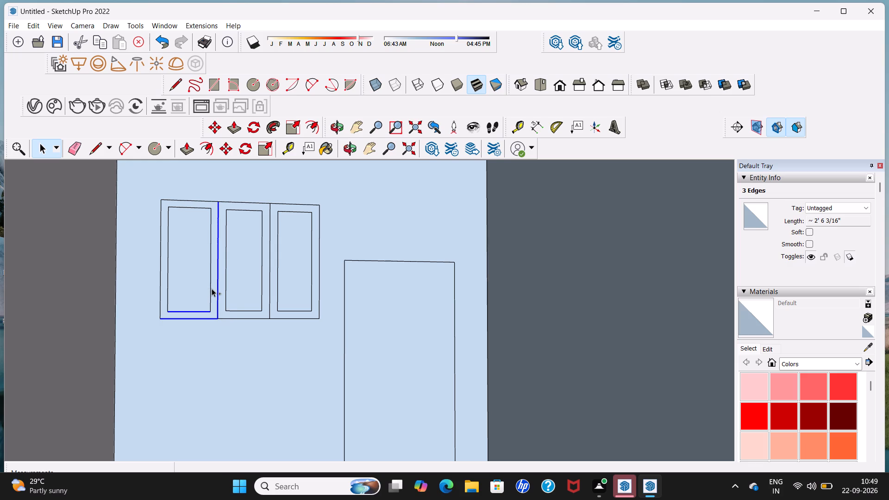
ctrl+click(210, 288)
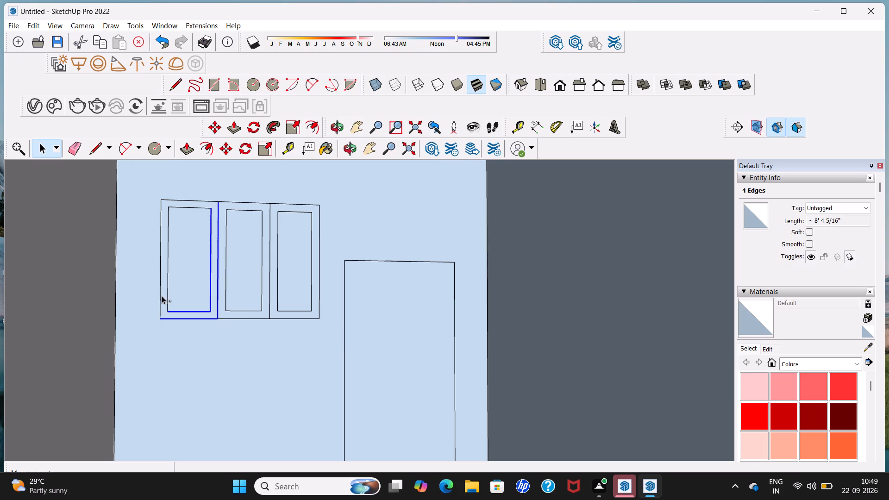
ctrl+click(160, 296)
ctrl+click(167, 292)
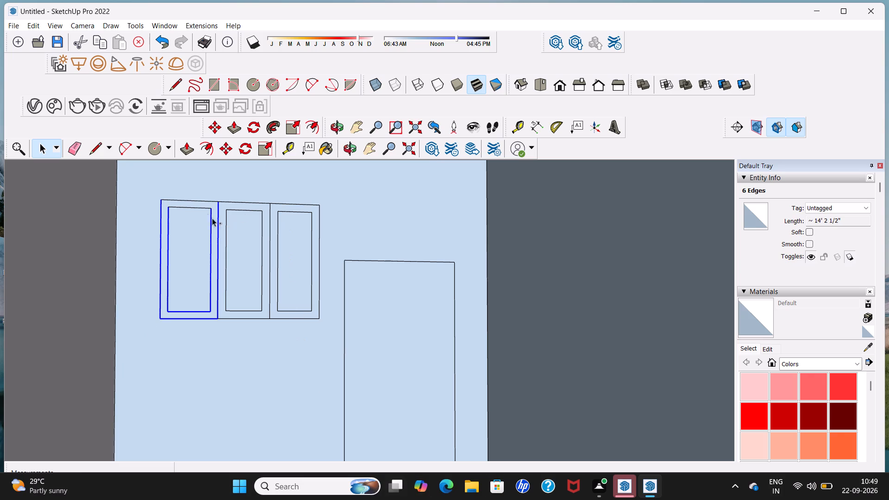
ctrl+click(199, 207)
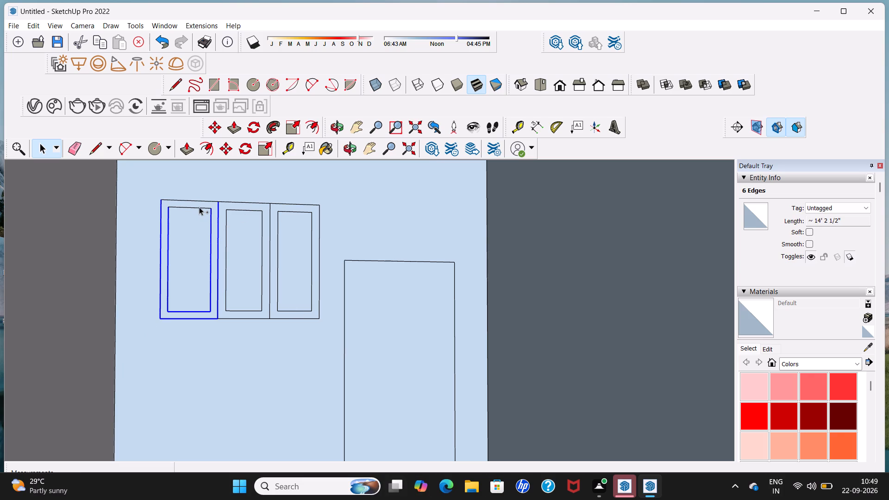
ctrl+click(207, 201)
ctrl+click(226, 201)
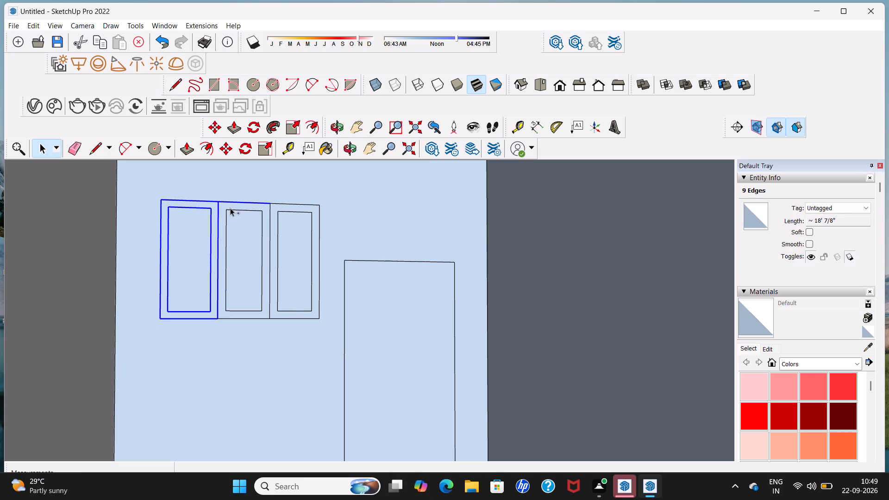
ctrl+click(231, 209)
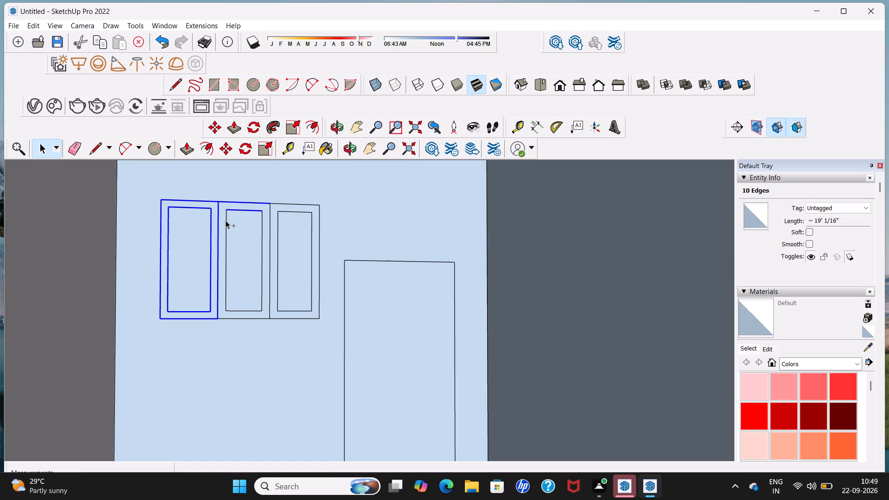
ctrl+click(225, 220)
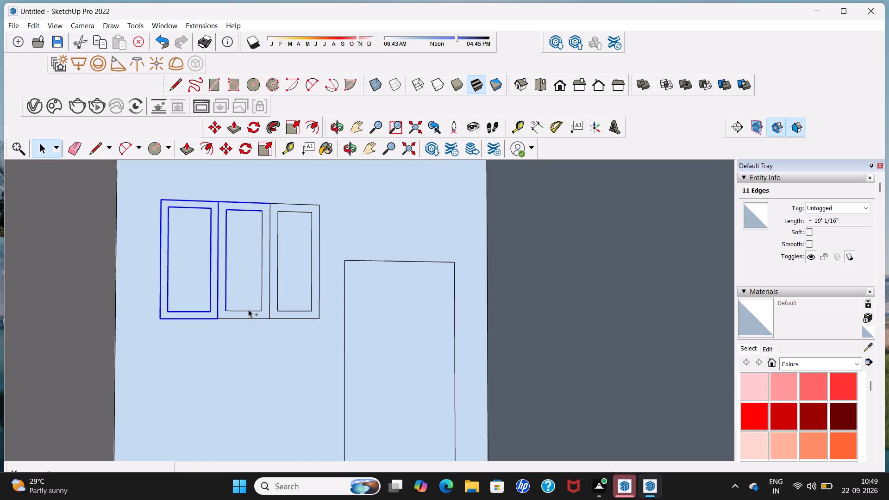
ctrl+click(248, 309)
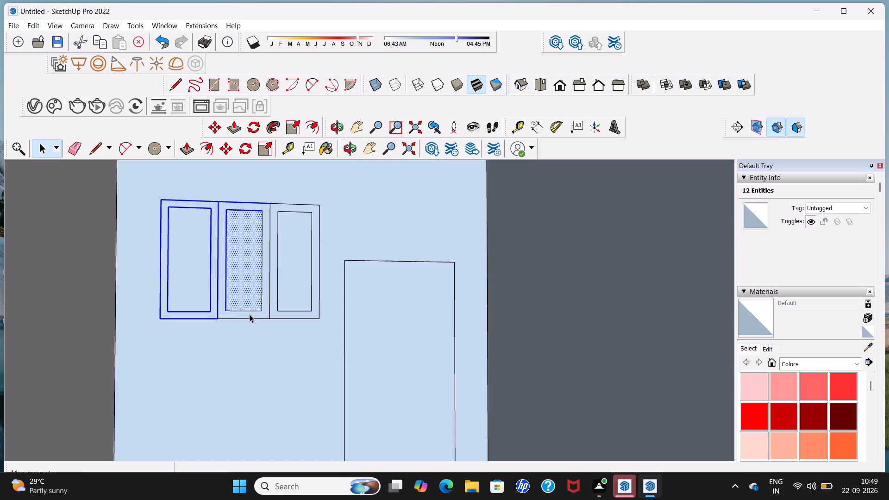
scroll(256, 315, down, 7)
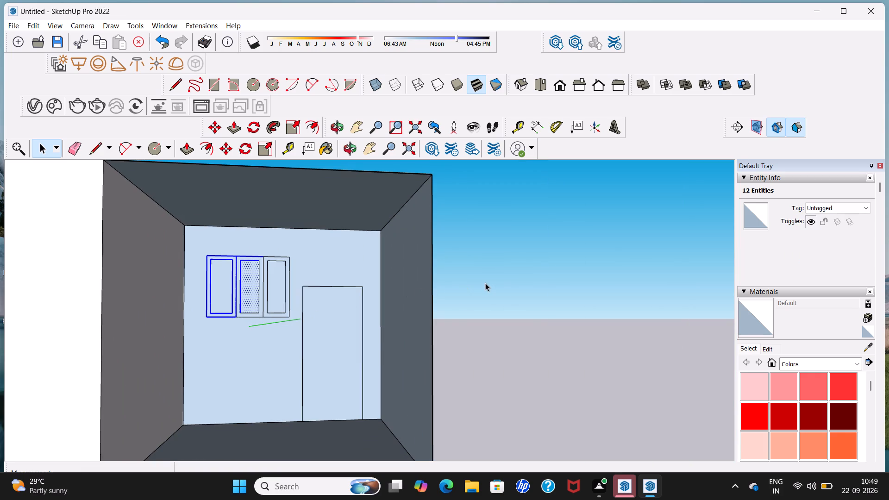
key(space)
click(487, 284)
Select all twelve edges of the three inner pane rectangles in the back wall's window.
scroll(277, 316, up, 3)
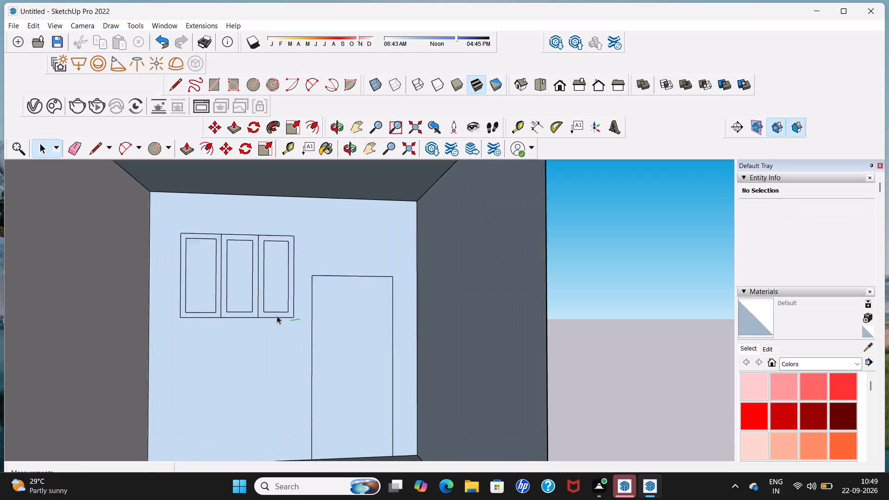
scroll(277, 316, up, 6)
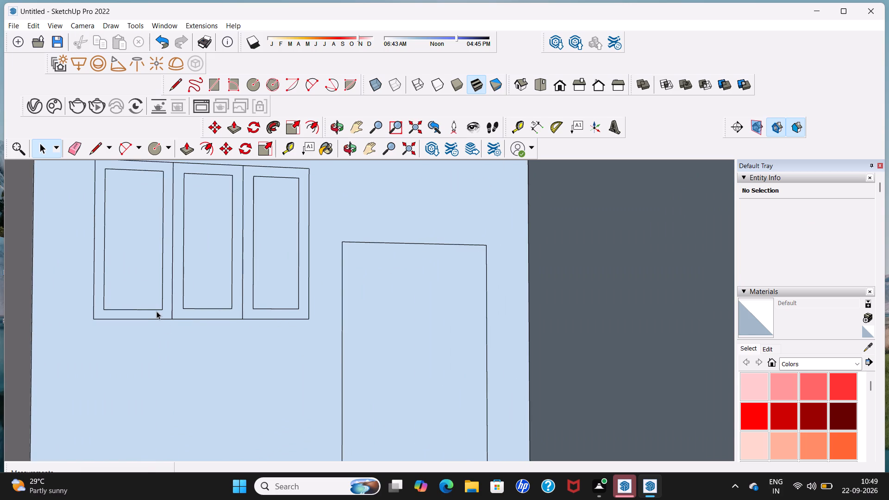
click(157, 309)
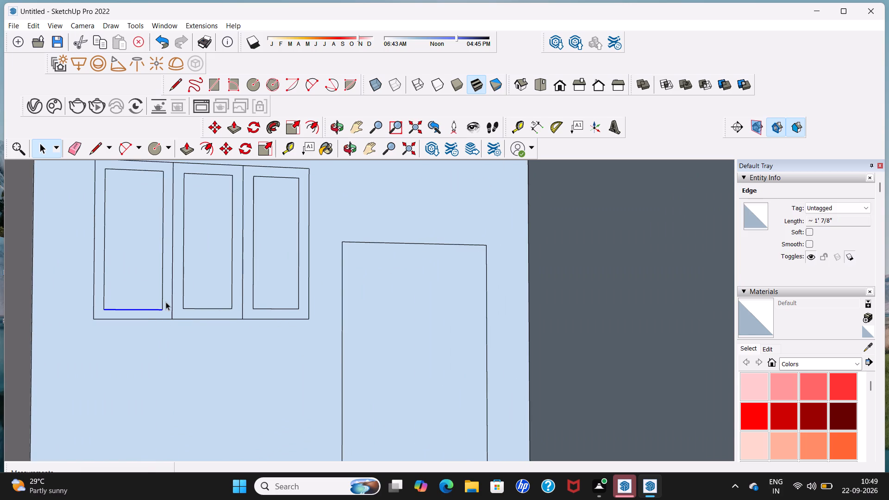
ctrl+click(162, 303)
ctrl+click(104, 293)
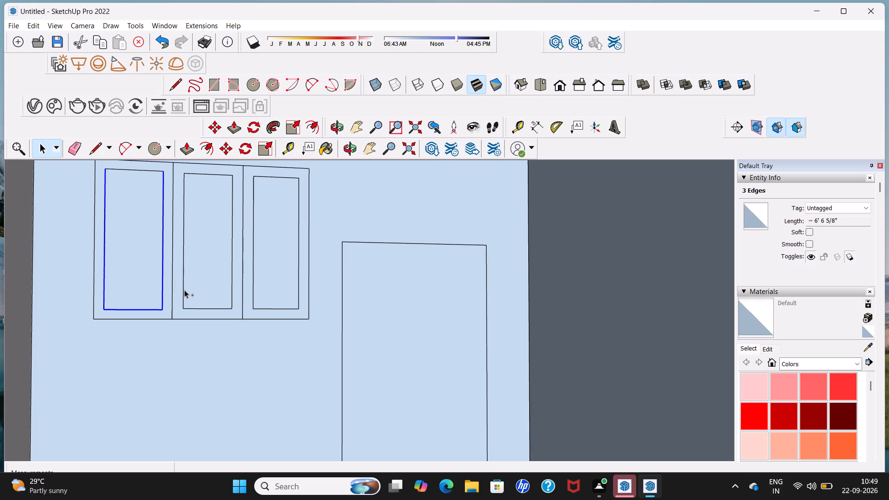
ctrl+click(183, 291)
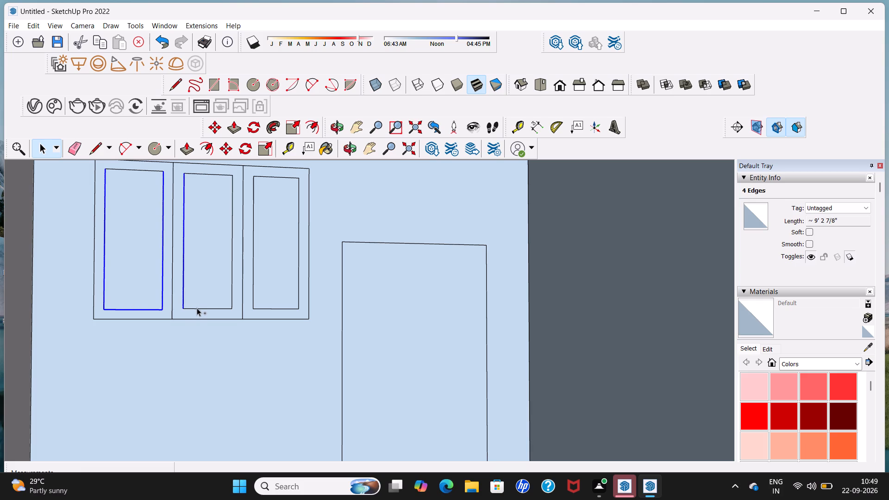
ctrl+click(197, 308)
ctrl+click(231, 296)
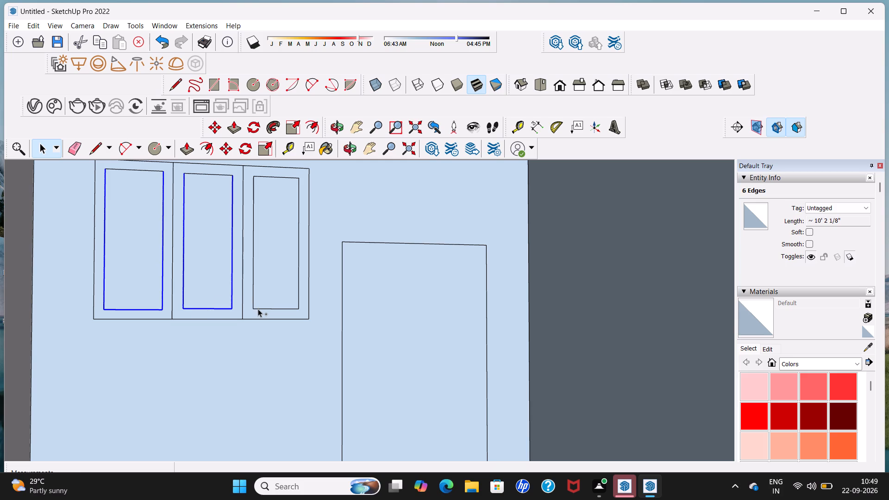
ctrl+click(259, 308)
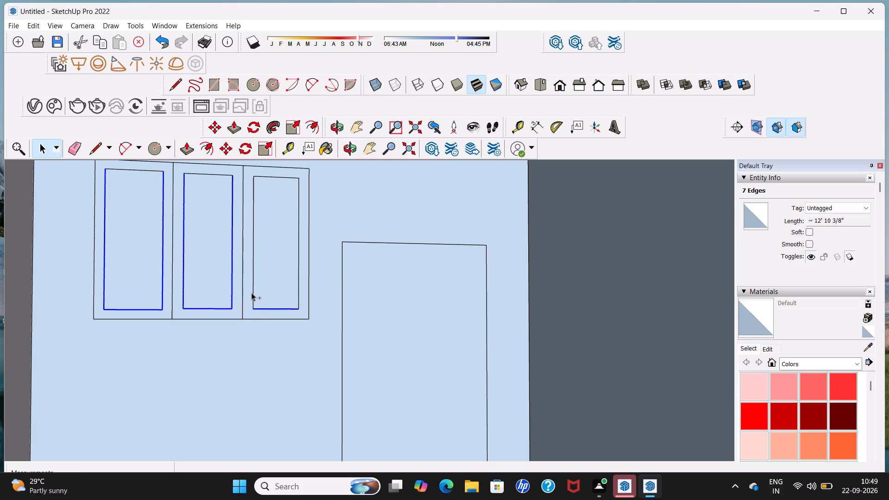
ctrl+click(253, 292)
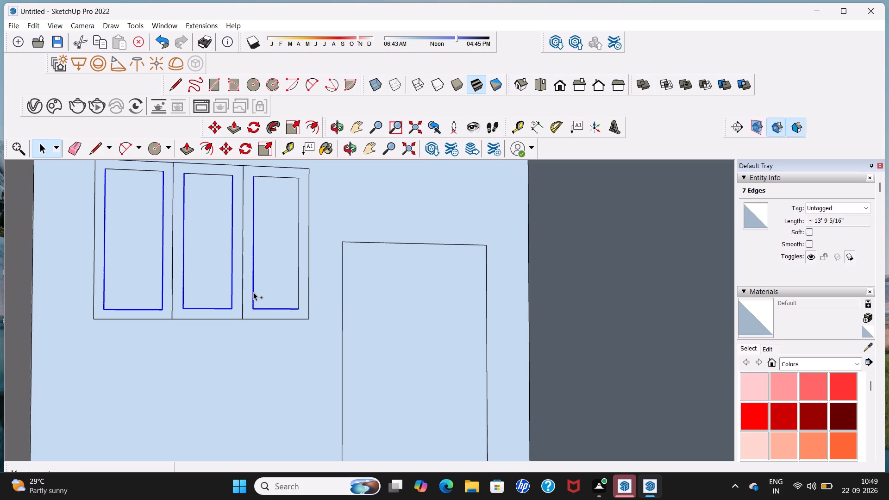
ctrl+click(298, 292)
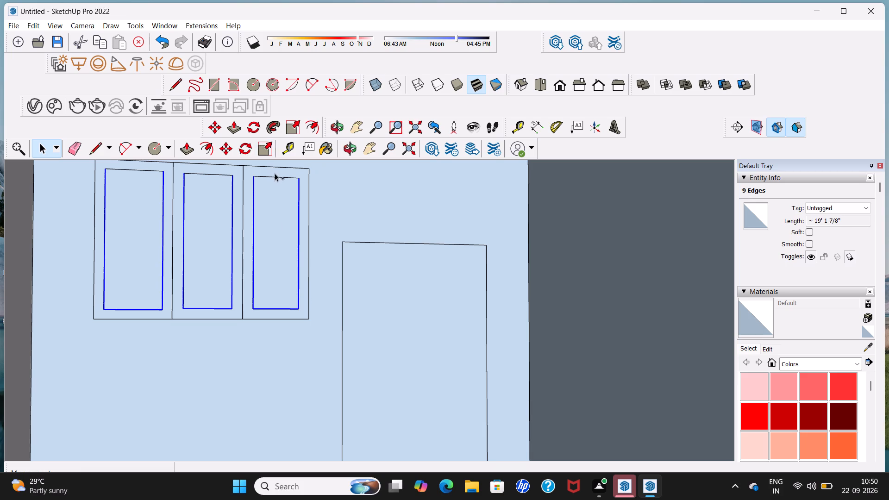
ctrl+click(275, 175)
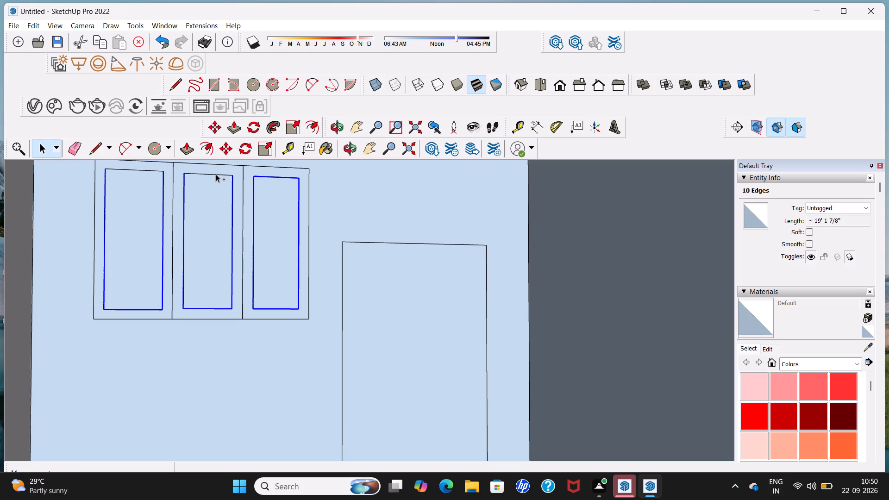
ctrl+click(217, 174)
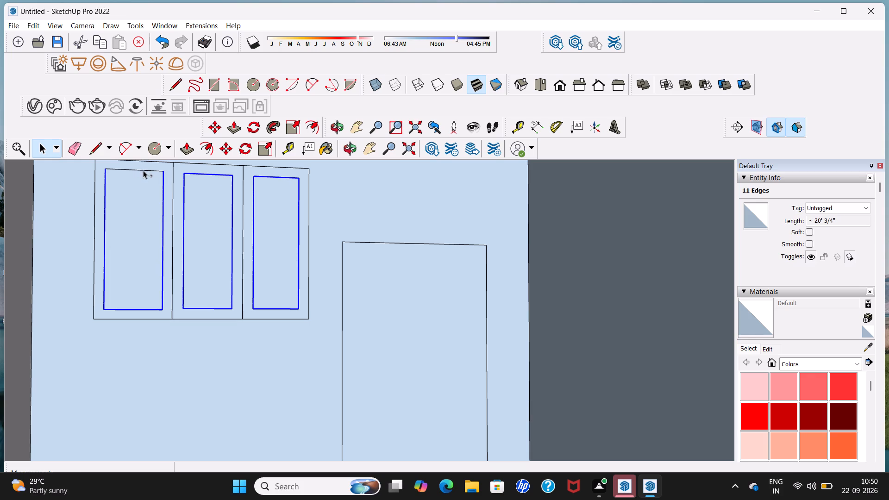
ctrl+click(144, 170)
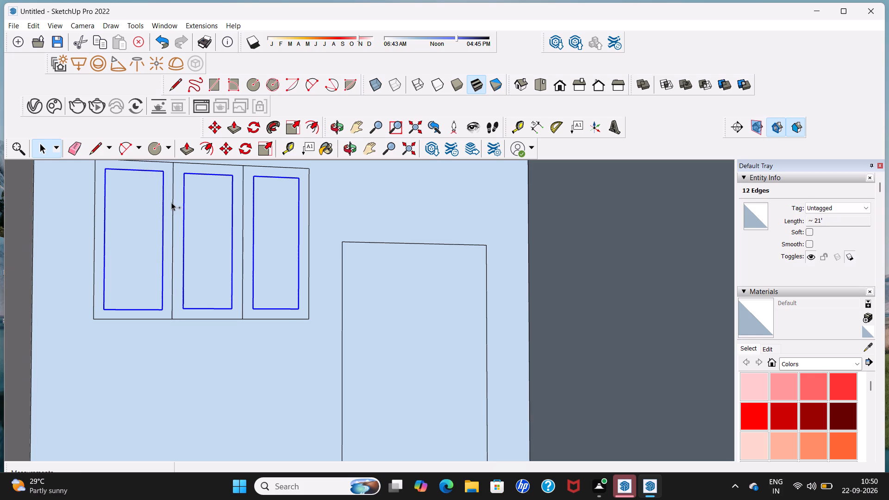
Add the window's dividers and outer frame edges to the selection and move the whole window about 1' 6" down and slightly left on the back wall.
ctrl+click(172, 202)
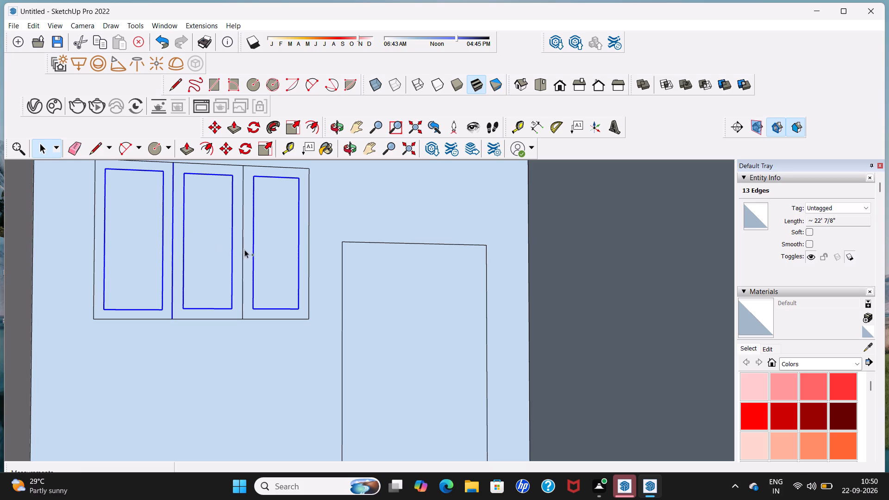
ctrl+click(243, 250)
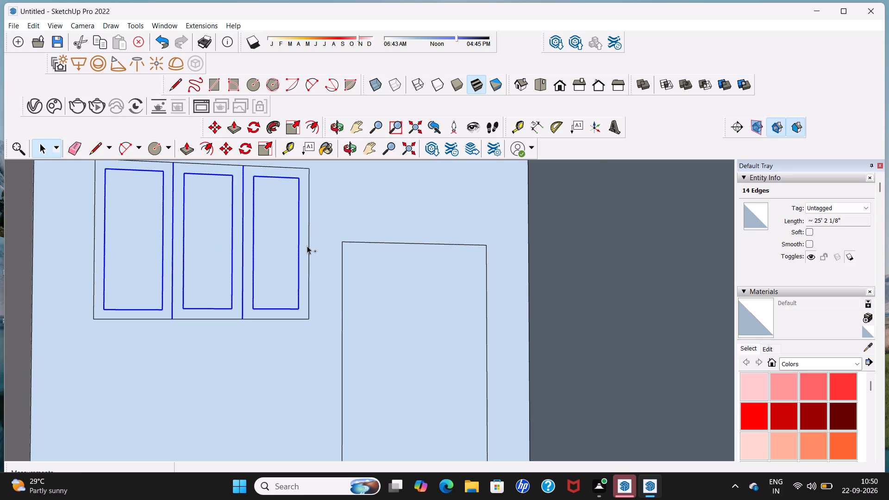
ctrl+scroll(307, 246, up, 3)
ctrl+click(309, 246)
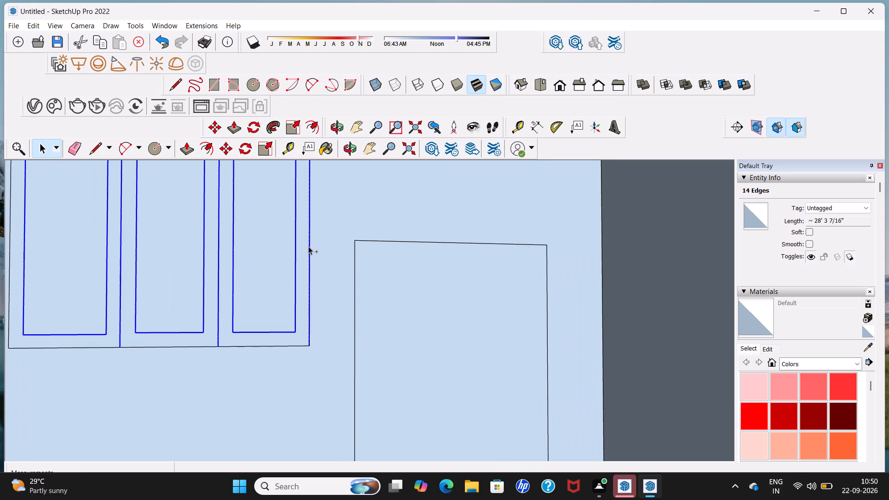
ctrl+scroll(308, 246, down, 7)
ctrl+scroll(178, 246, up, 4)
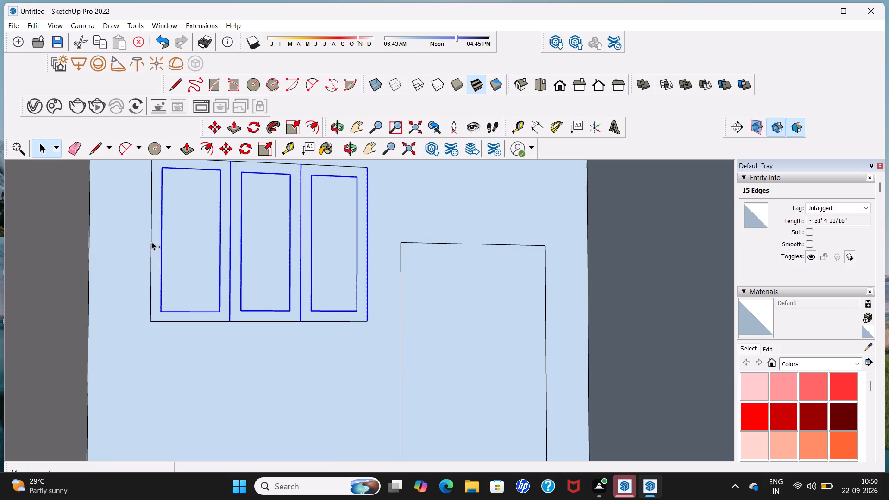
ctrl+scroll(151, 242, up, 4)
ctrl+click(150, 242)
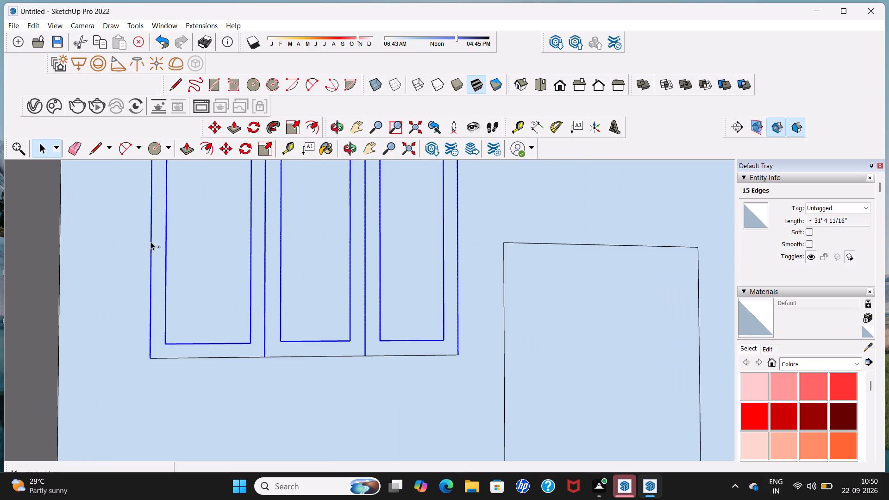
ctrl+scroll(185, 358, up, 2)
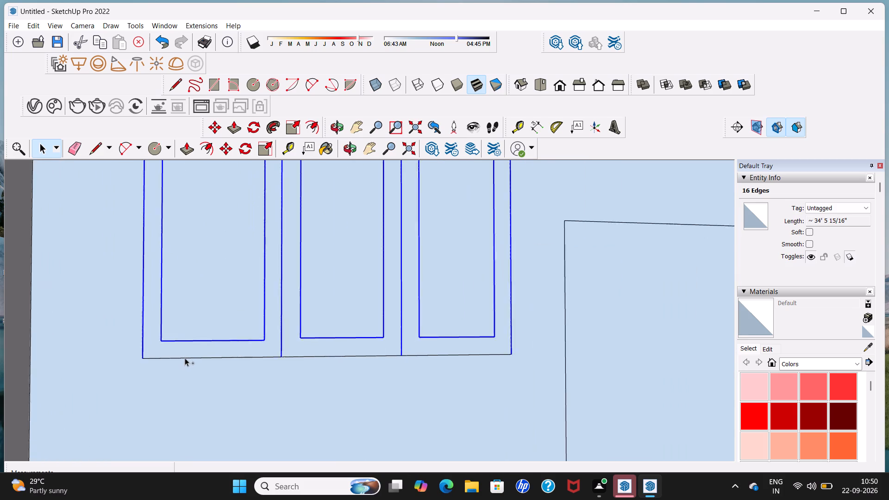
ctrl+scroll(185, 358, up, 2)
ctrl+click(185, 358)
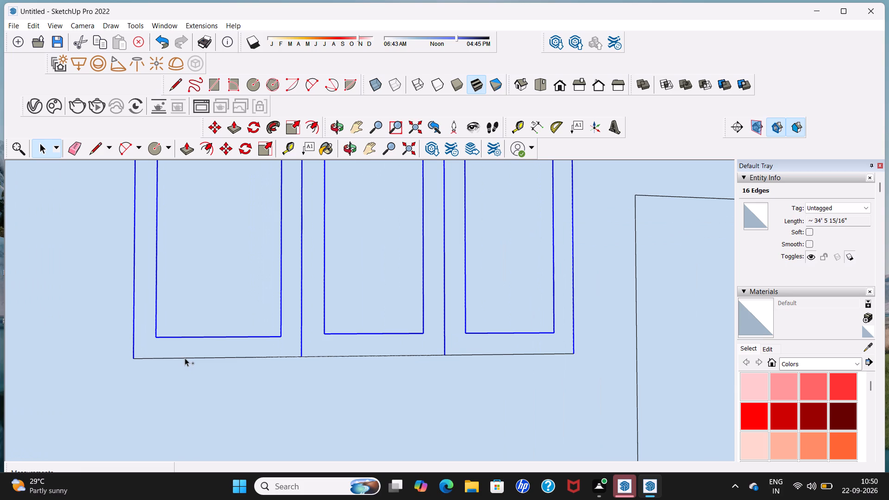
ctrl+click(321, 356)
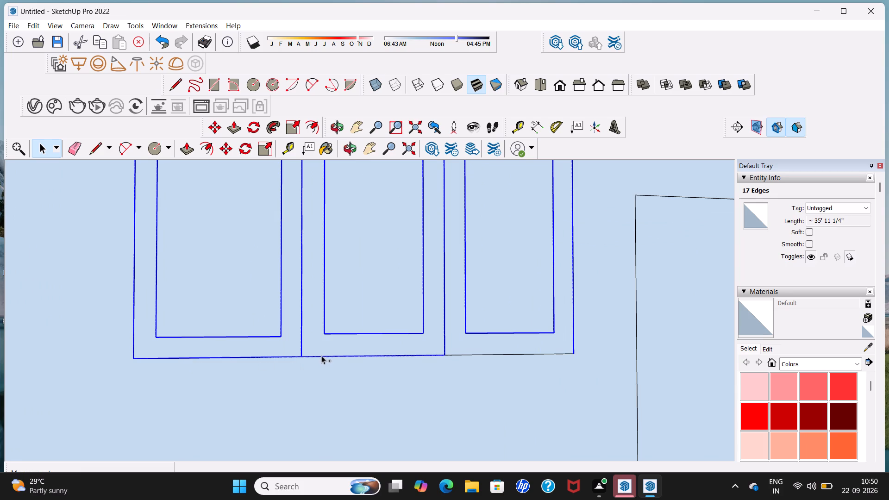
ctrl+click(473, 354)
ctrl+scroll(472, 348, down, 11)
ctrl+scroll(448, 238, up, 5)
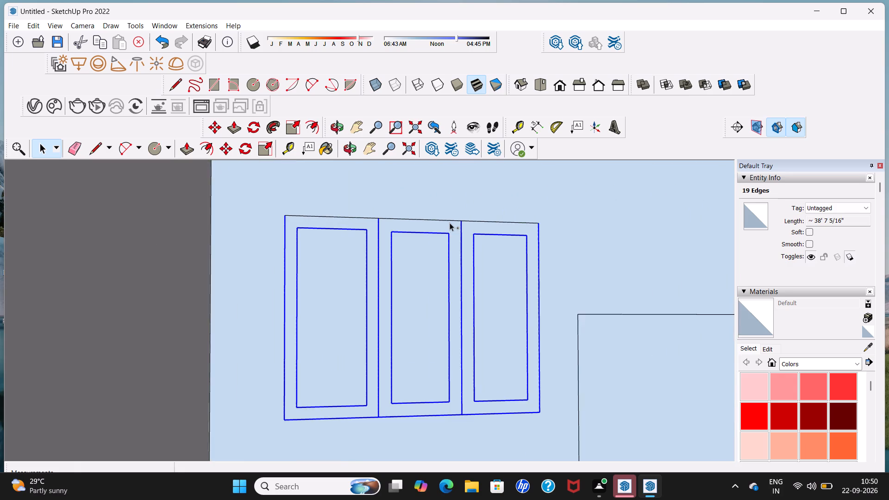
ctrl+scroll(450, 223, up, 8)
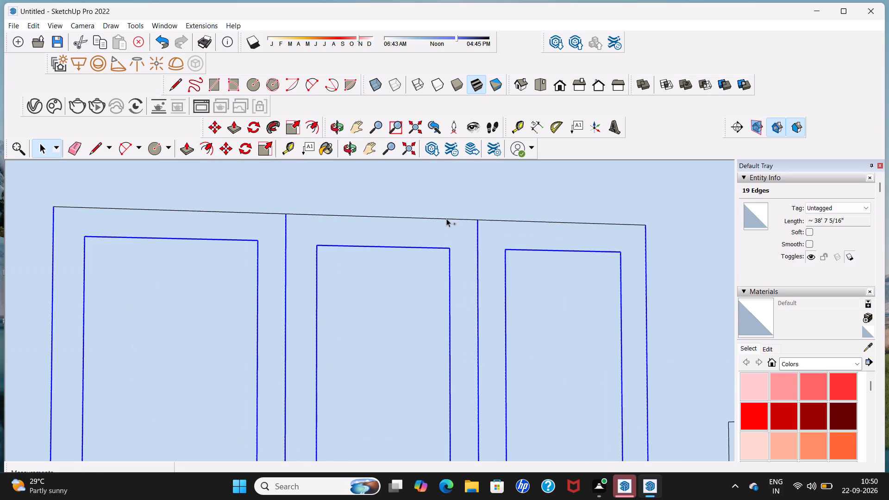
ctrl+click(446, 219)
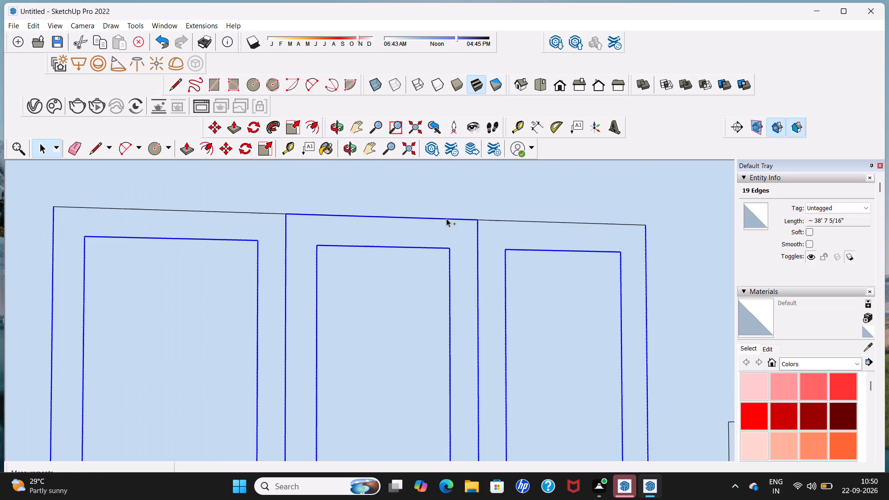
ctrl+click(492, 219)
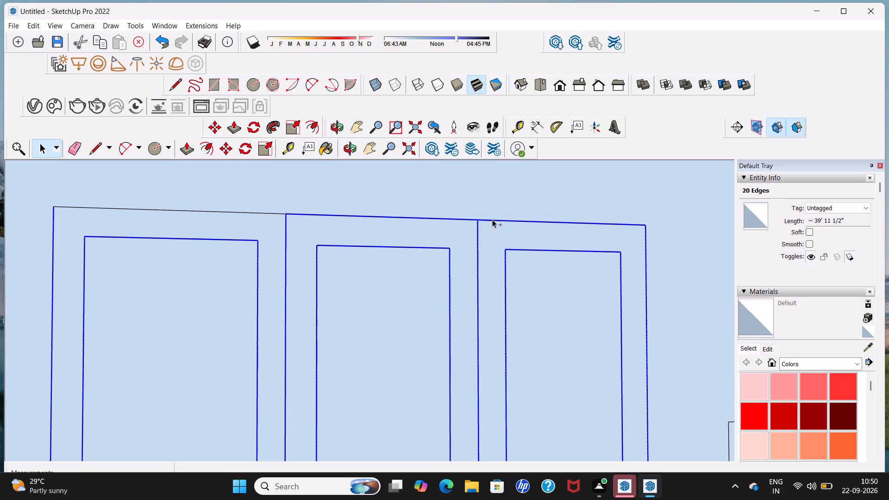
ctrl+scroll(180, 220, up, 4)
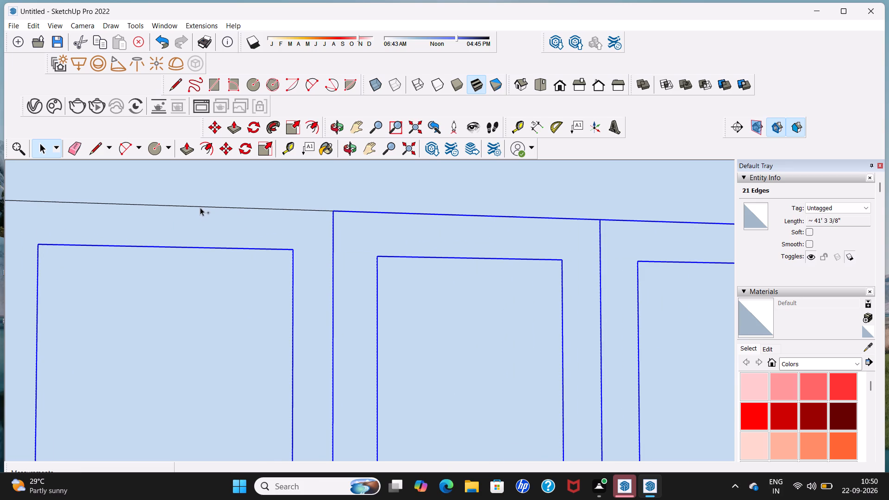
ctrl+click(205, 206)
ctrl+scroll(205, 206, down, 7)
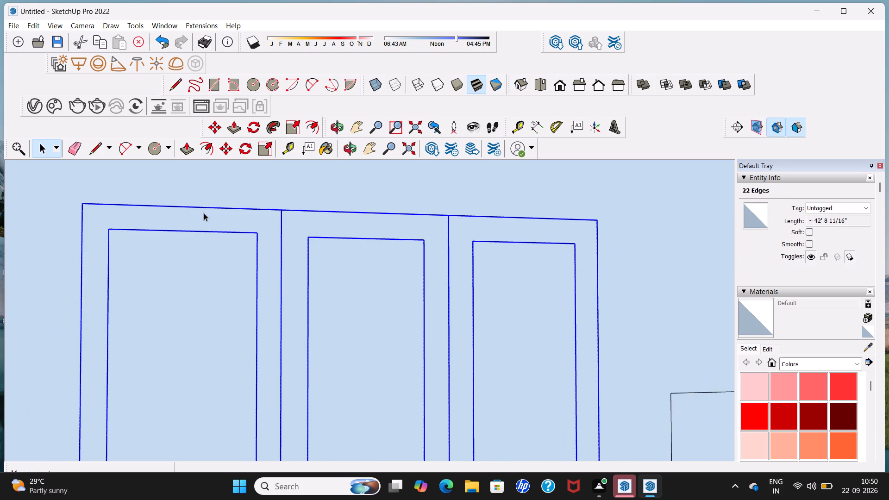
scroll(204, 216, down, 11)
scroll(215, 256, down, 5)
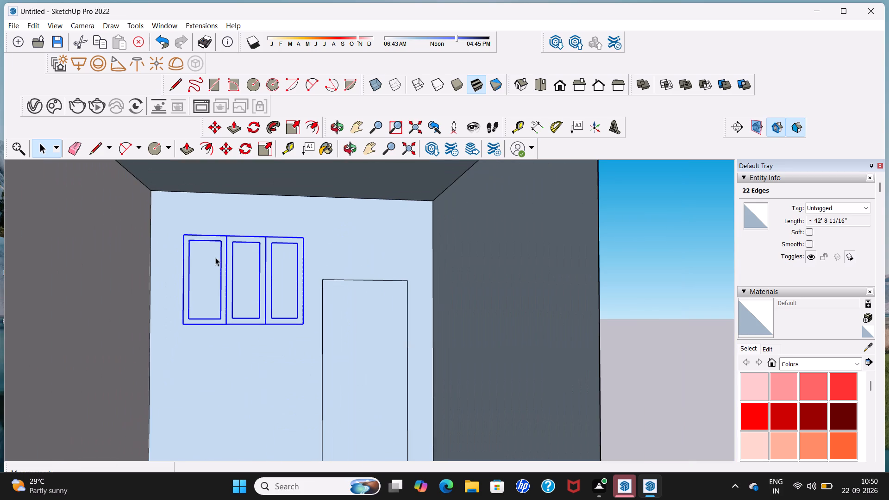
click(226, 150)
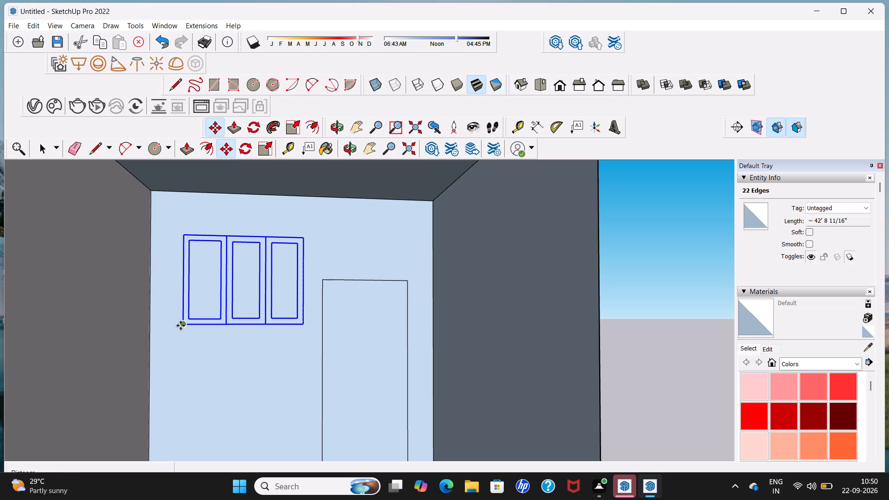
click(181, 325)
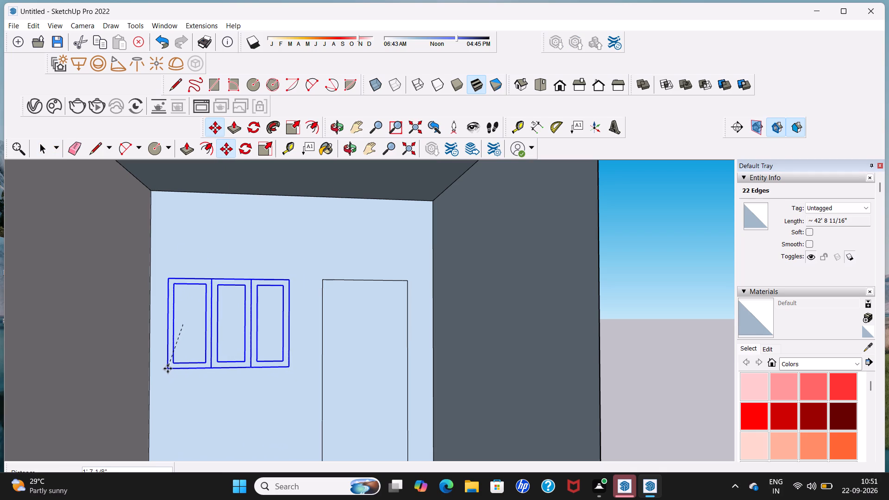
click(168, 366)
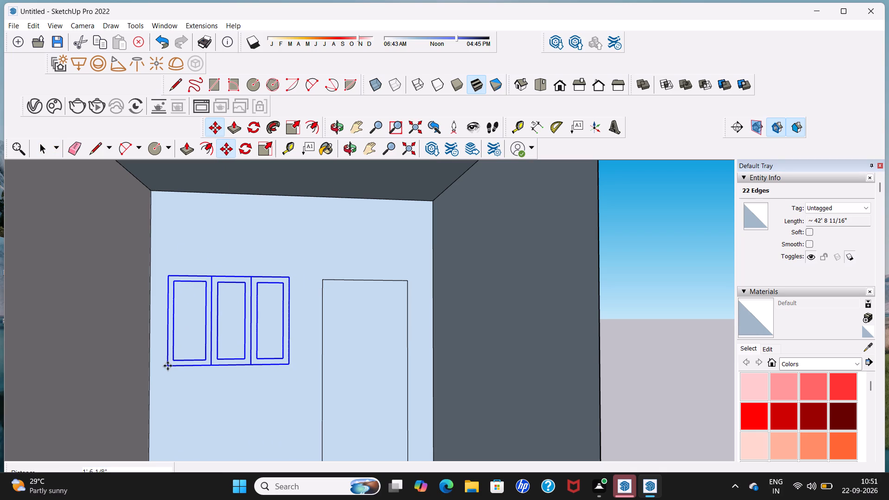
key(space)
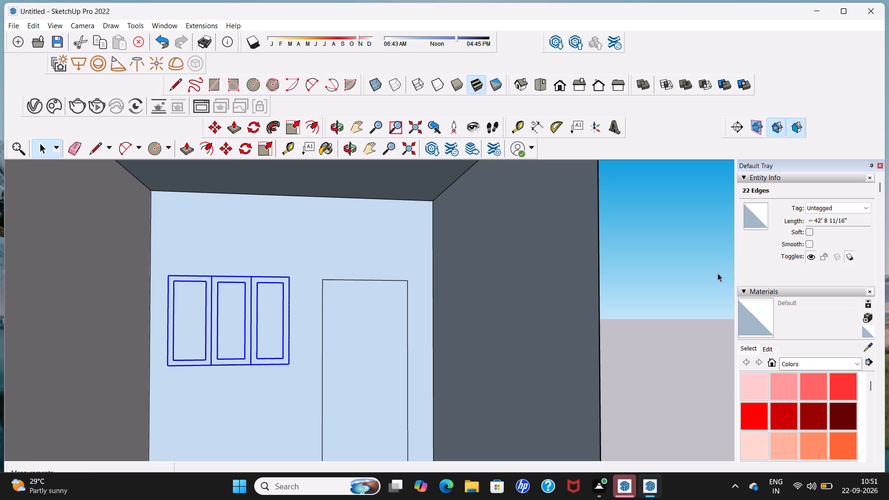
click(701, 278)
Examine the back wall's window and door layout and the open bay from several angles inside and outside the block.
middle_drag(453, 325, 496, 322)
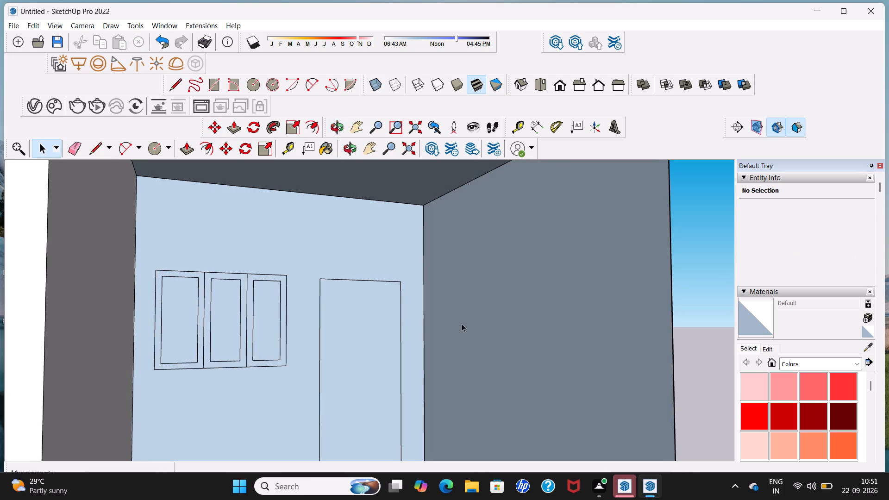
middle_drag(399, 348, 370, 376)
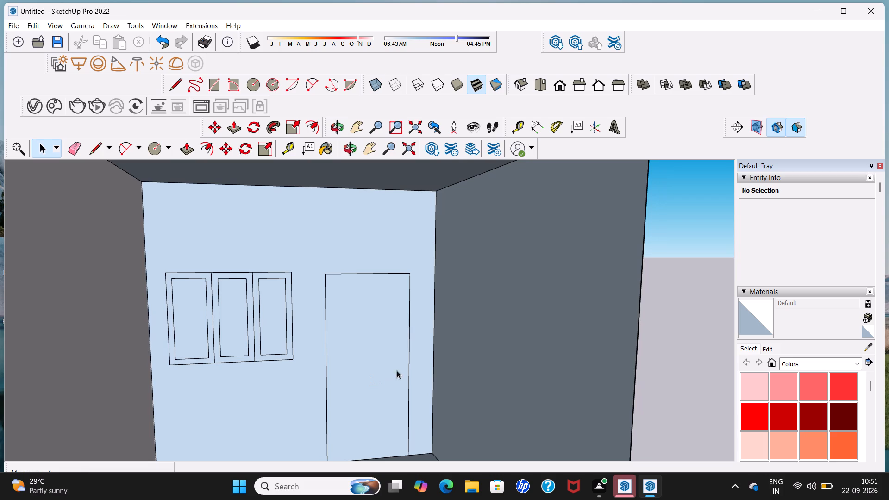
middle_drag(395, 334, 394, 286)
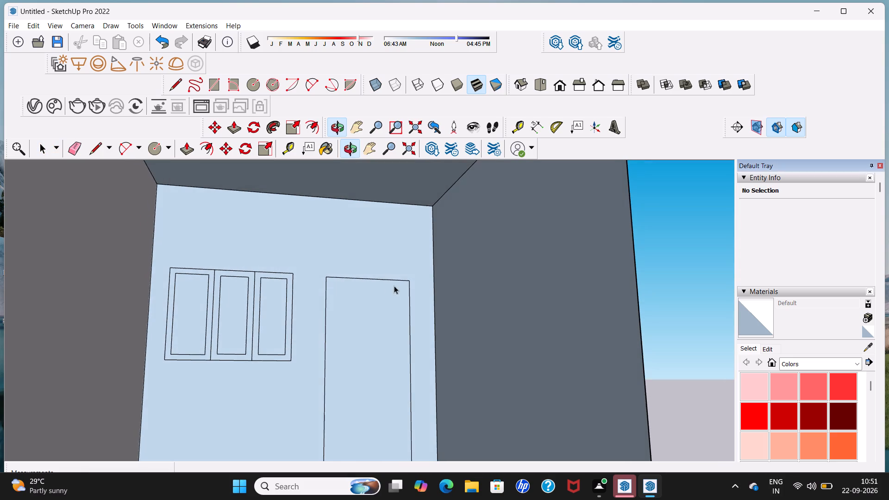
middle_drag(405, 309, 444, 314)
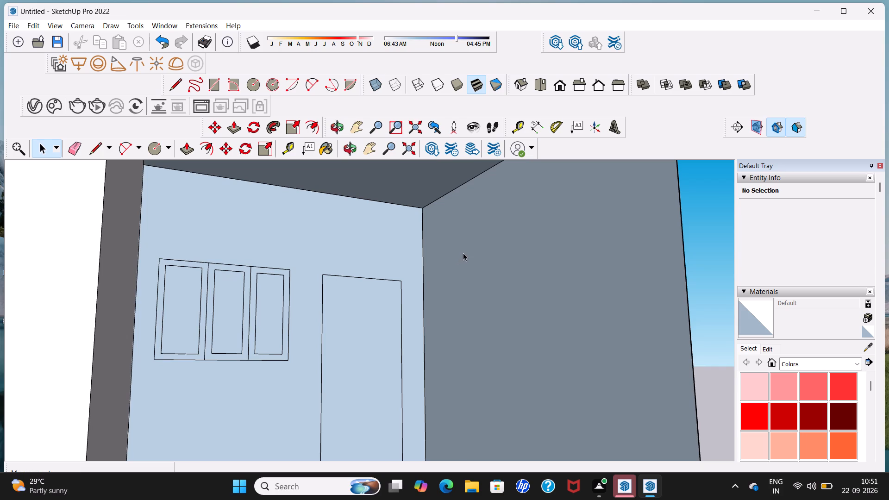
middle_drag(433, 255, 473, 258)
scroll(472, 258, up, 4)
middle_drag(459, 260, 466, 269)
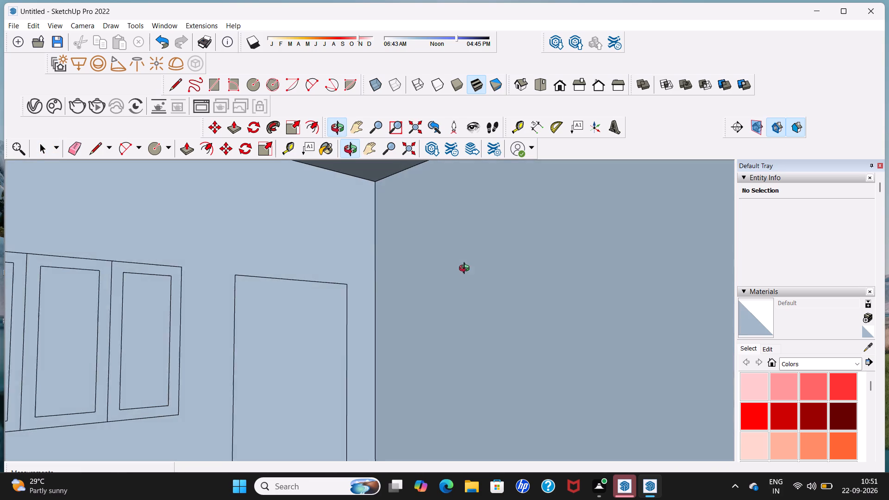
middle_drag(466, 269, 462, 270)
middle_drag(486, 270, 322, 276)
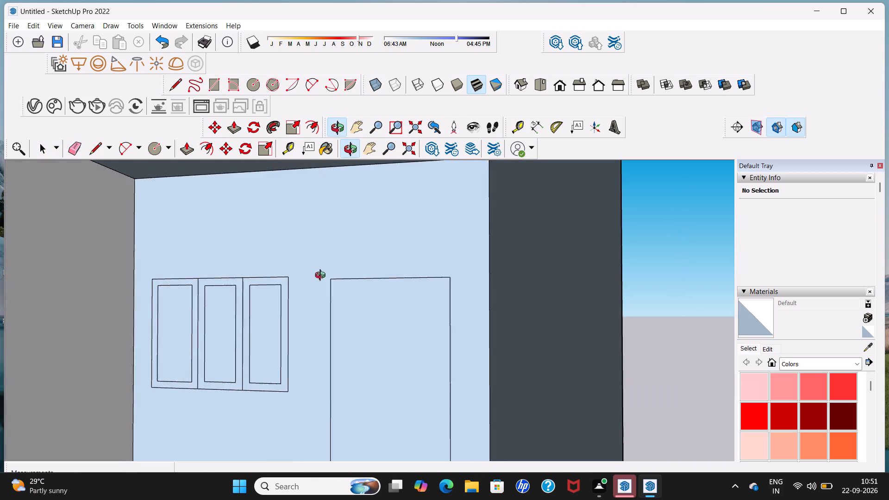
middle_drag(322, 276, 279, 275)
middle_drag(355, 262, 304, 297)
scroll(308, 277, down, 6)
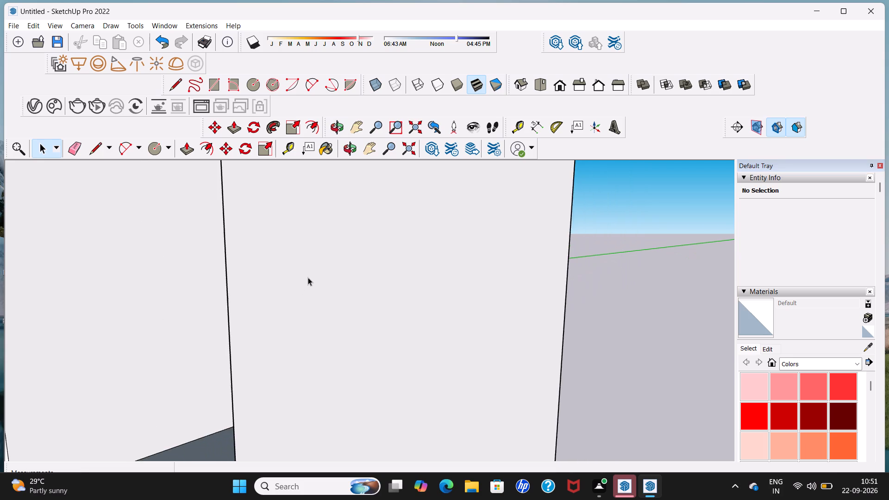
scroll(308, 274, down, 12)
middle_drag(368, 231, 353, 240)
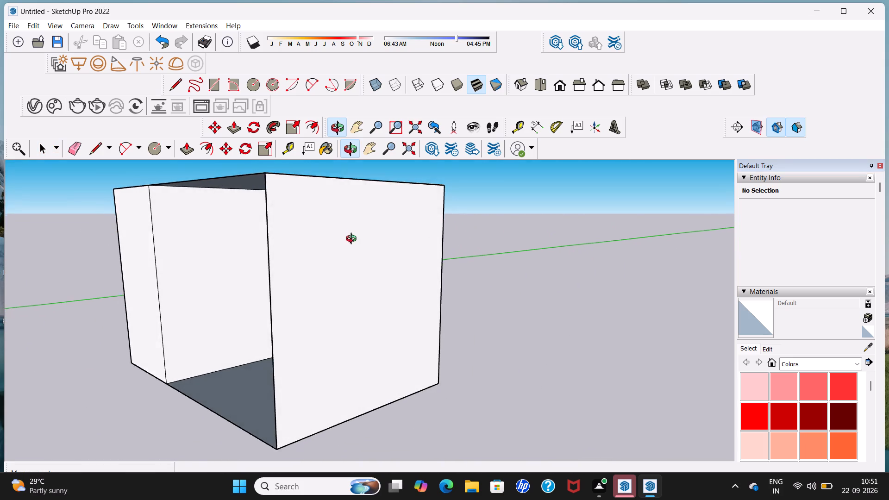
middle_drag(353, 240, 331, 281)
middle_drag(233, 269, 303, 269)
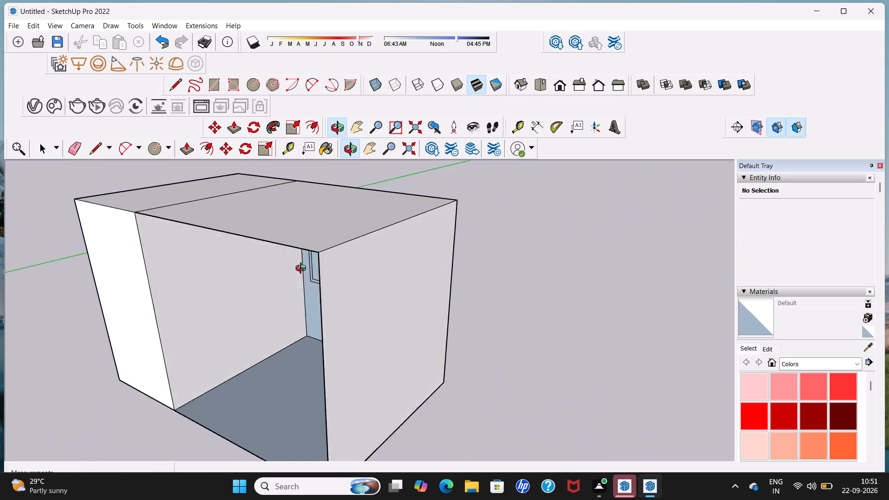
middle_drag(303, 269, 388, 255)
middle_drag(401, 251, 418, 237)
scroll(419, 240, up, 7)
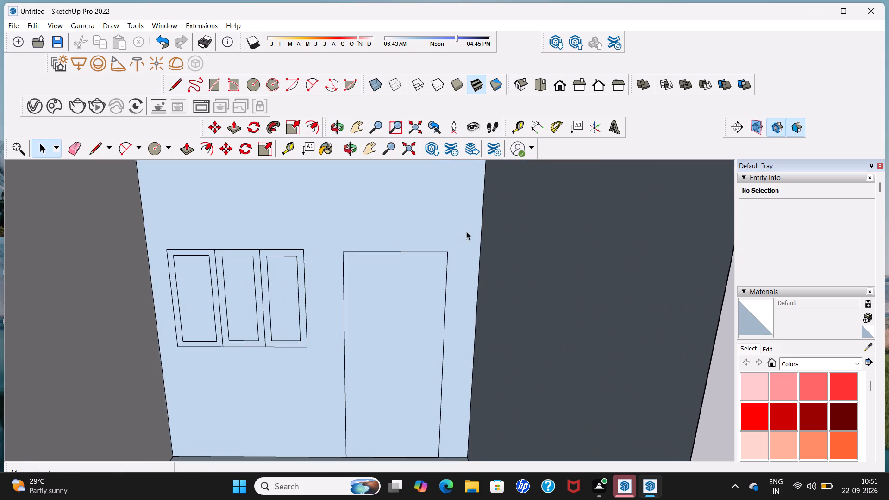
middle_drag(466, 235, 544, 230)
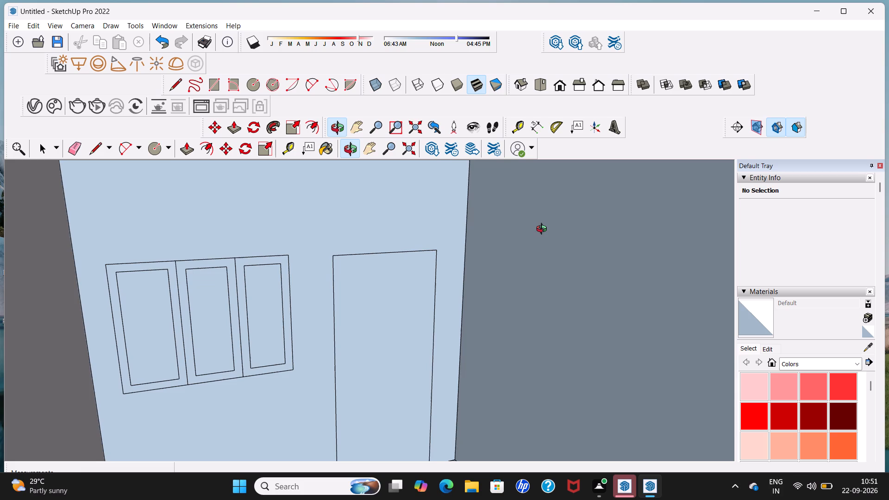
middle_drag(544, 230, 548, 230)
middle_drag(551, 230, 570, 230)
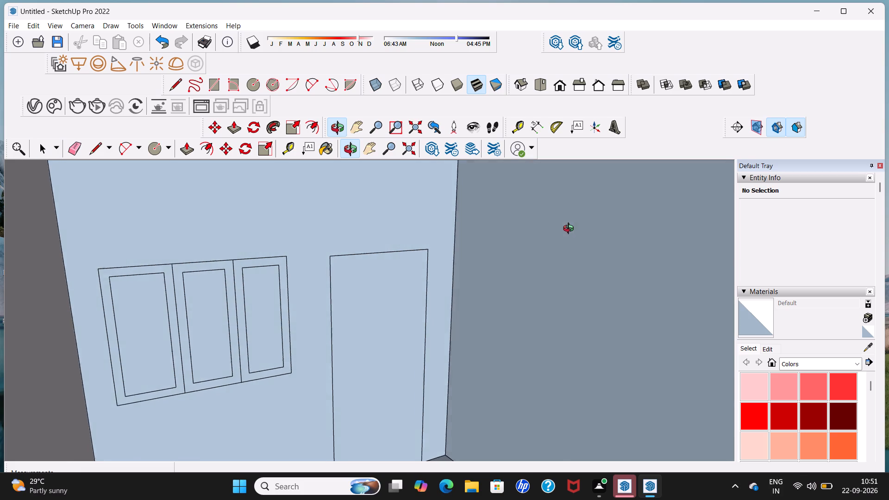
middle_drag(570, 230, 564, 232)
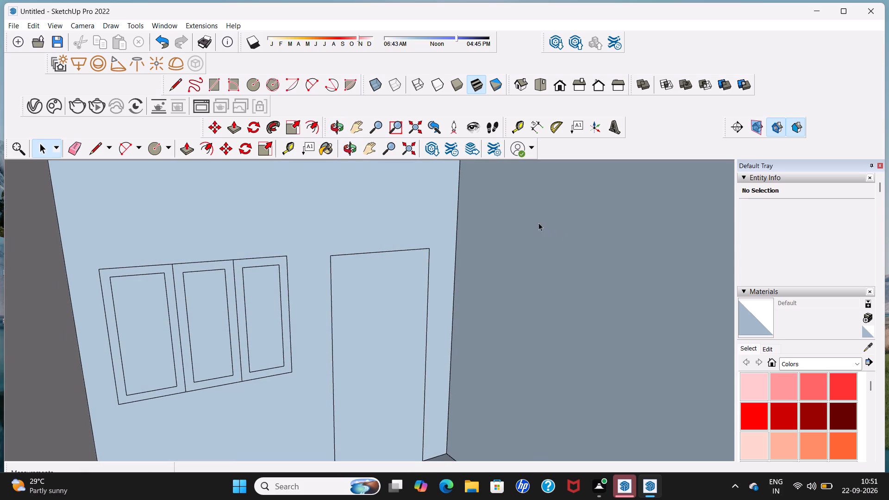
scroll(498, 200, down, 9)
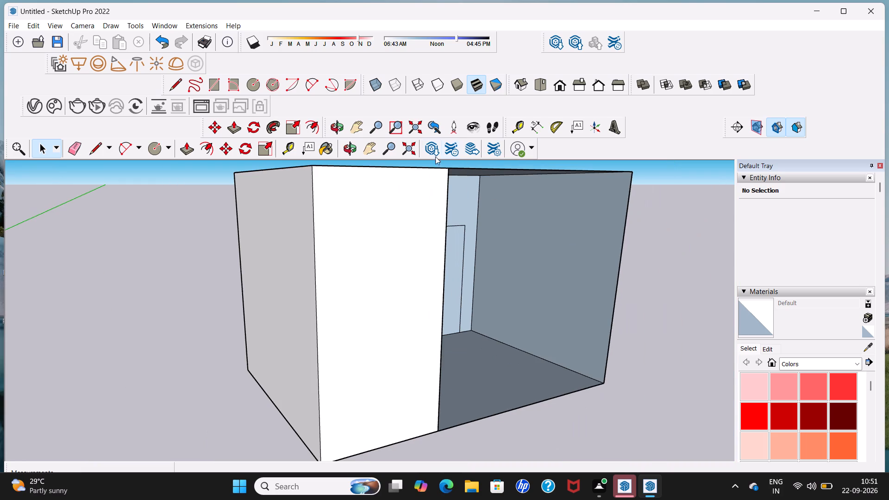
Draw a three-line opening outline about 6' 9" wide and 3' 10" deep, hanging from the top edge of the bay's outer side wall.
click(174, 87)
scroll(511, 195, up, 5)
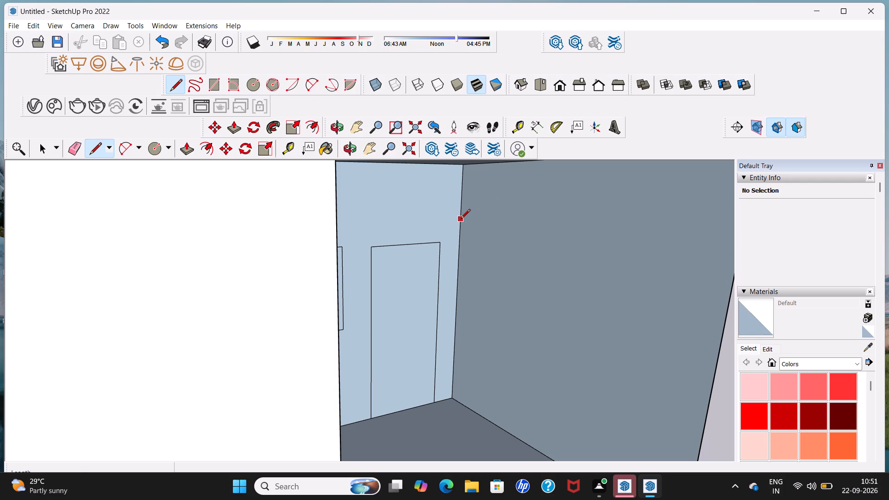
scroll(485, 198, down, 4)
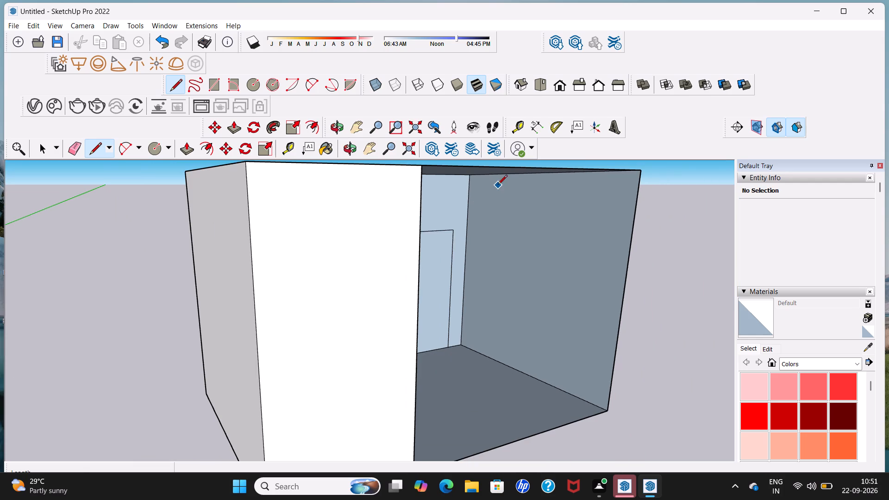
scroll(496, 179, up, 6)
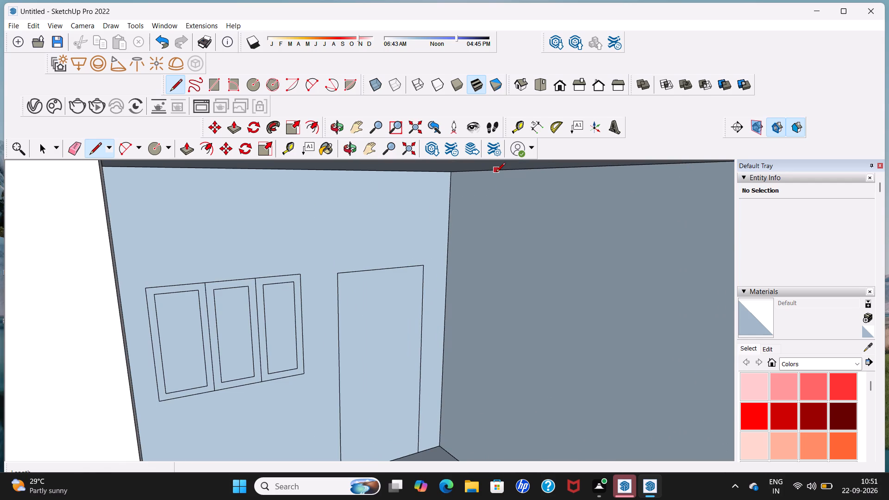
click(496, 173)
click(490, 299)
scroll(582, 312, down, 4)
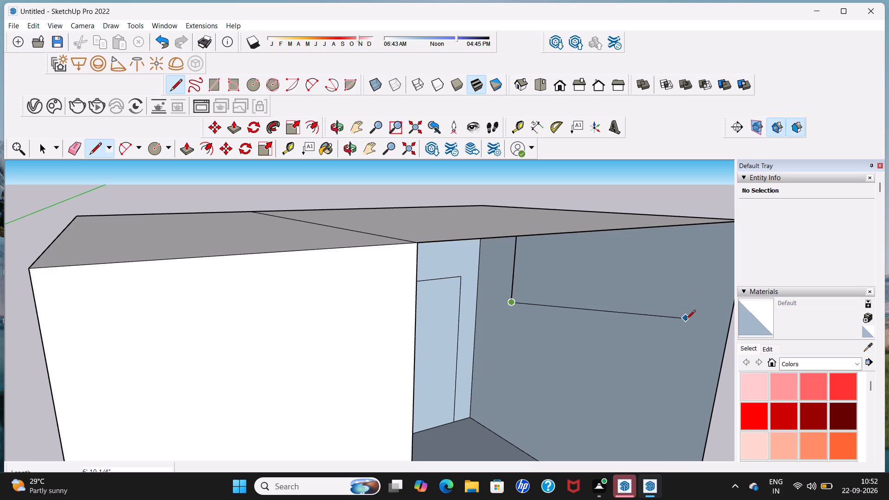
click(679, 352)
middle_drag(672, 319, 680, 265)
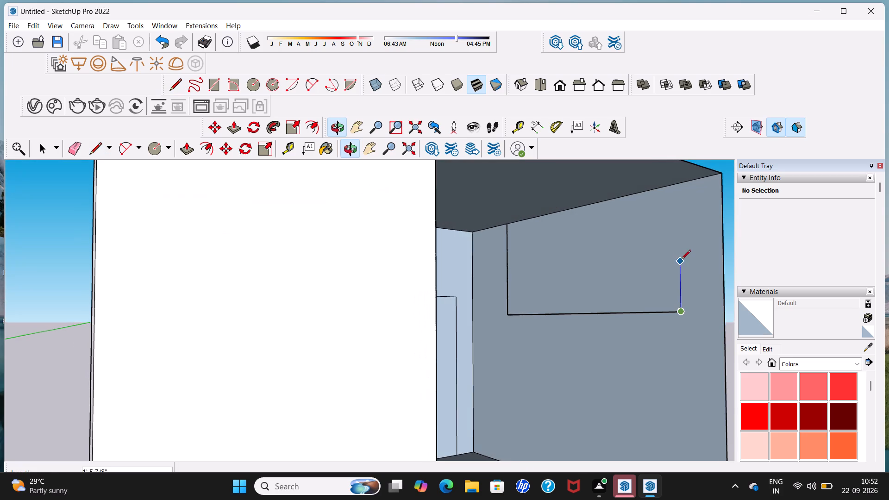
click(682, 187)
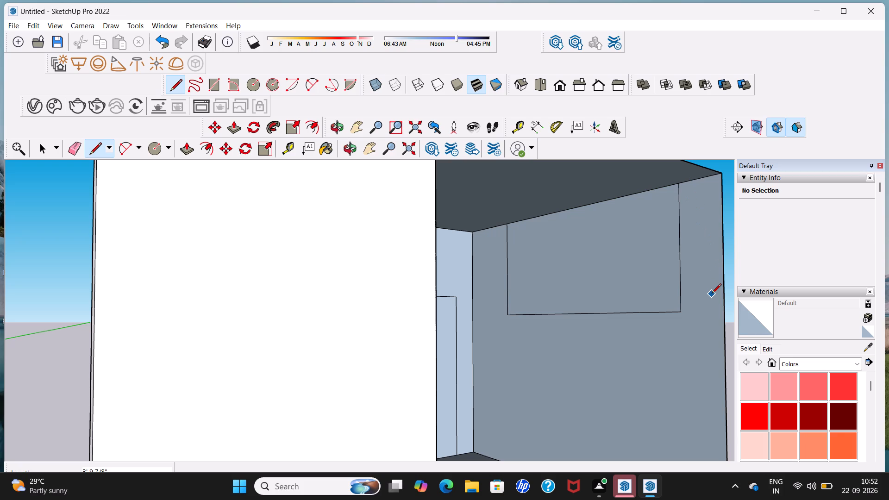
key(space)
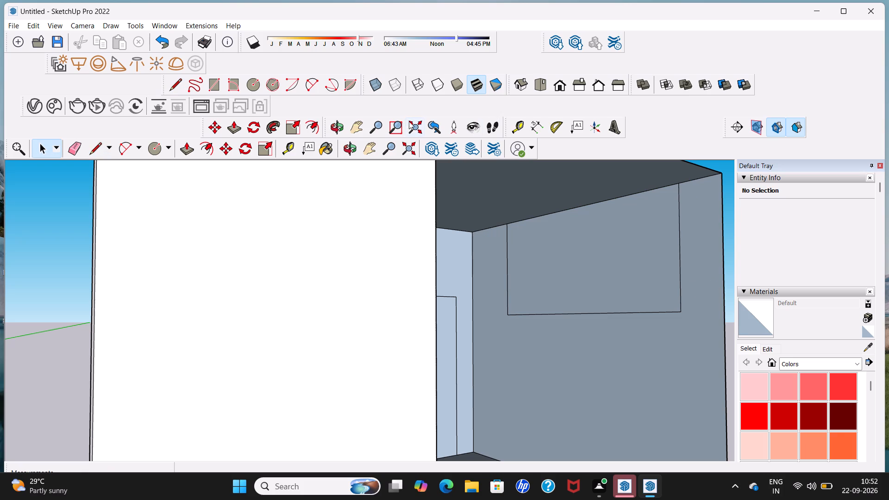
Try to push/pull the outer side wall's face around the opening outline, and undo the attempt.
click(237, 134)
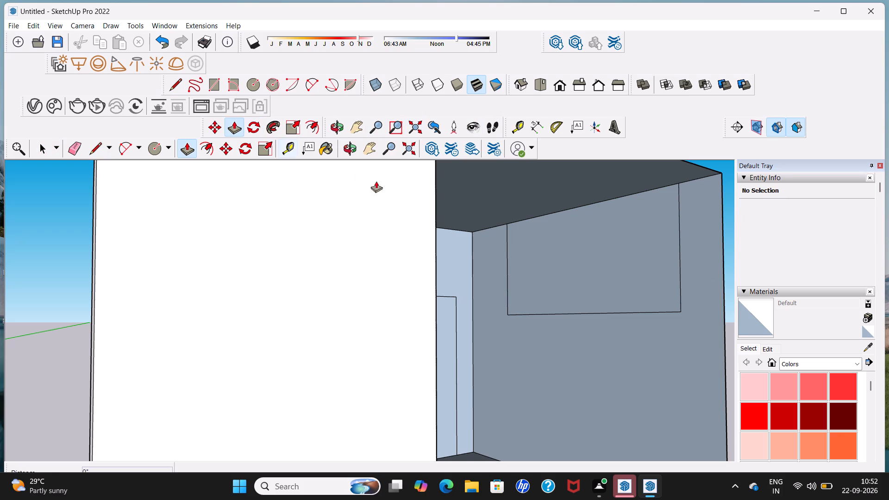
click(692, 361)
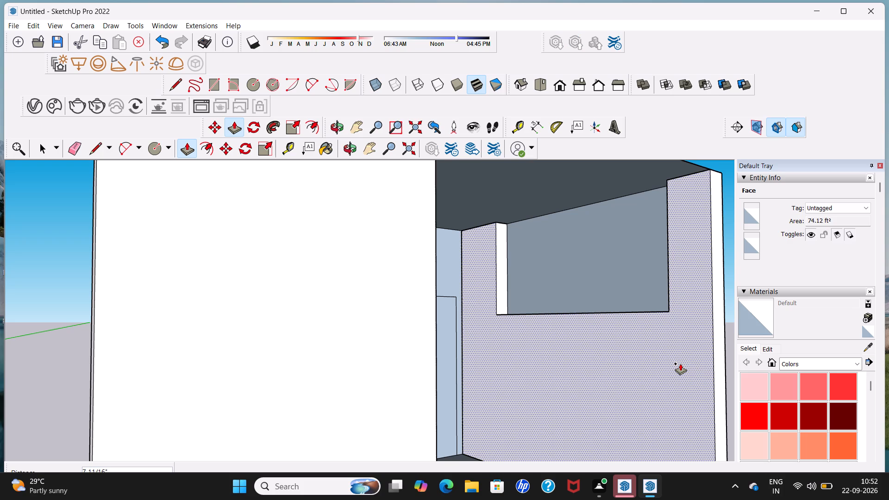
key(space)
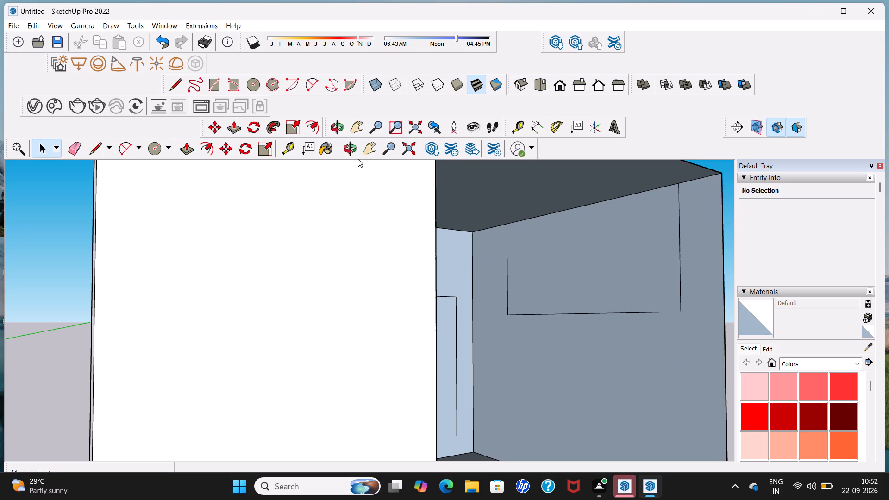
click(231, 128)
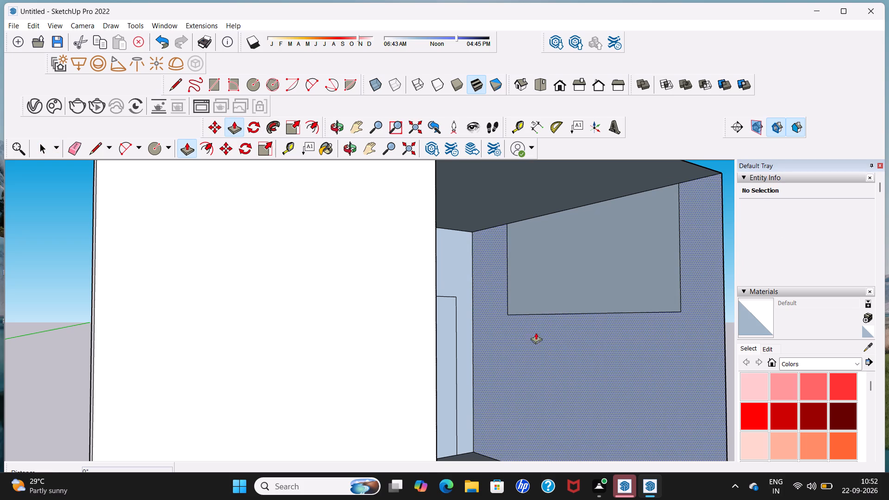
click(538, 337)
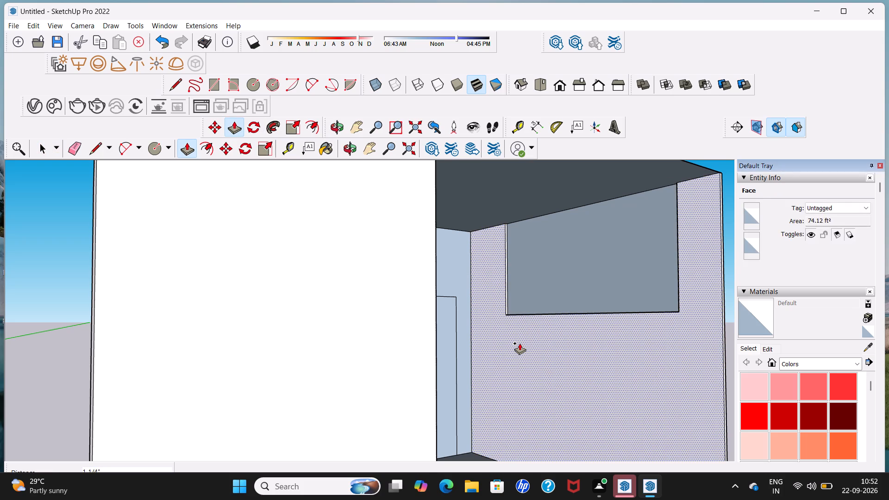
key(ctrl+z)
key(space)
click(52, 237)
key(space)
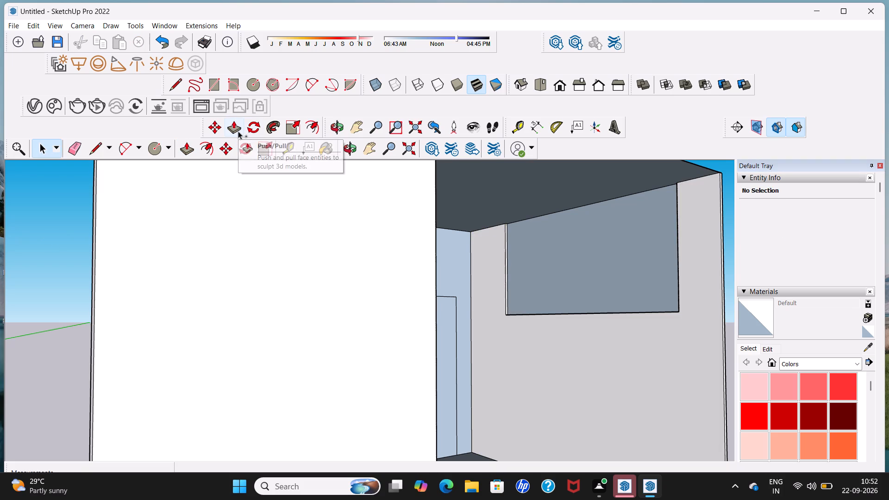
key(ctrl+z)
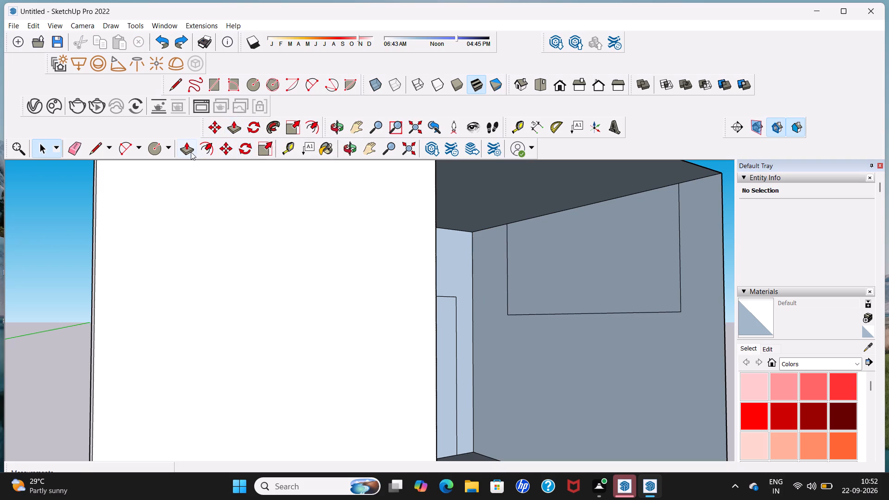
Push/pull the outer side wall's face around the opening outline about 5 3/4" inward into the bay.
click(191, 152)
drag(545, 369, 537, 375)
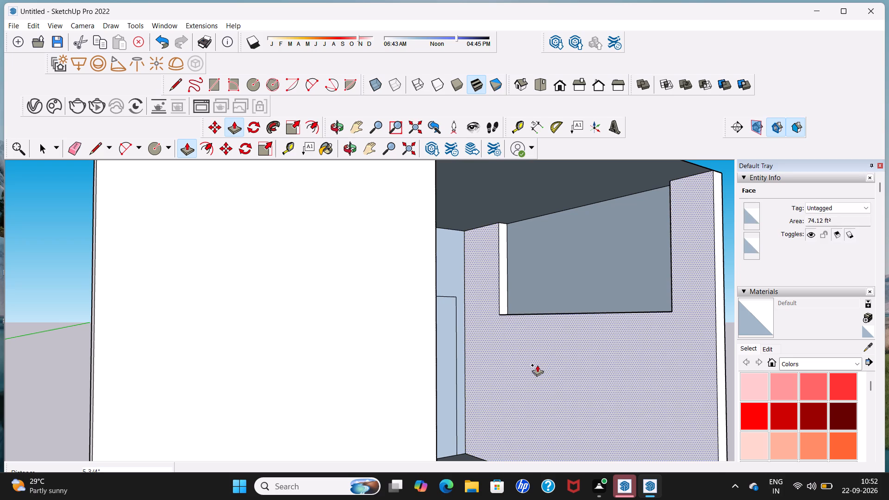
middle_drag(577, 334, 472, 362)
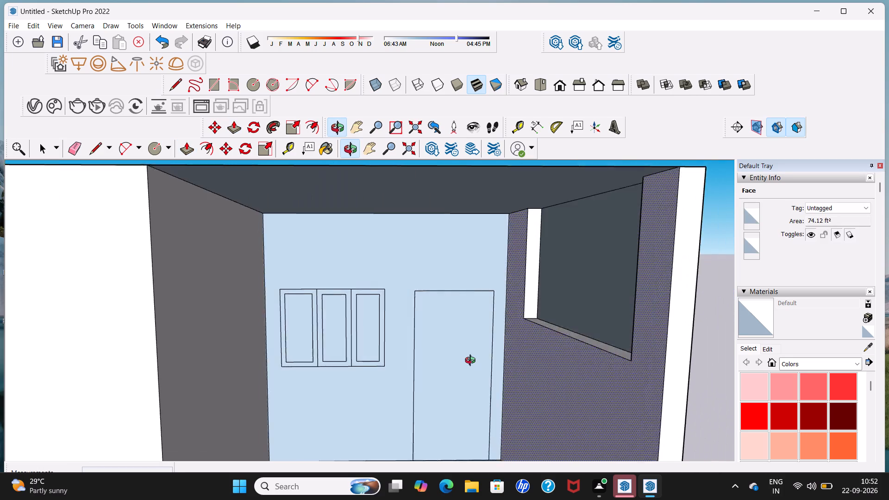
middle_drag(472, 362, 473, 362)
scroll(511, 355, up, 3)
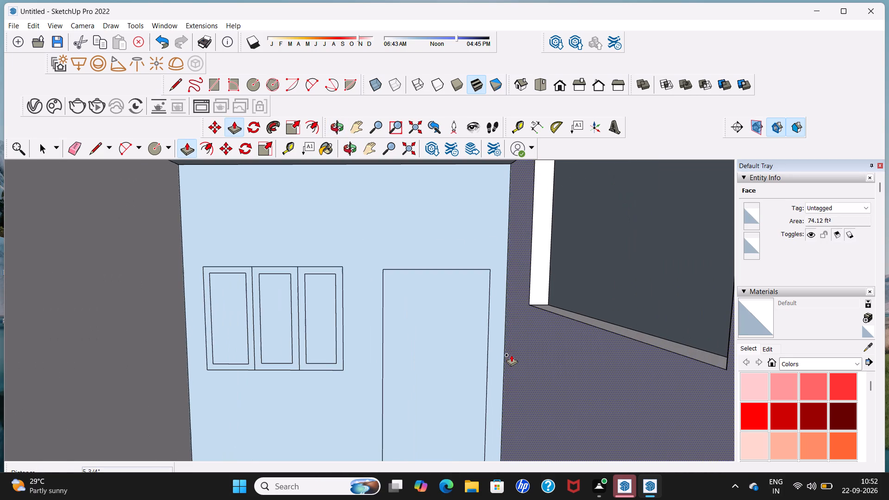
key(space)
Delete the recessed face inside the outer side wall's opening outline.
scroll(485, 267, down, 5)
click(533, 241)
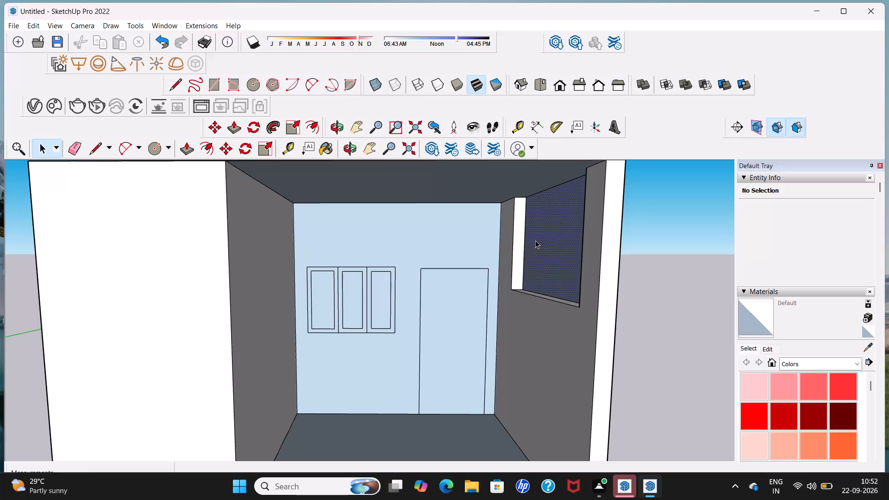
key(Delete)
Examine the whole block, the open bay and the outer side wall's opening from several front angles.
middle_drag(501, 262, 505, 262)
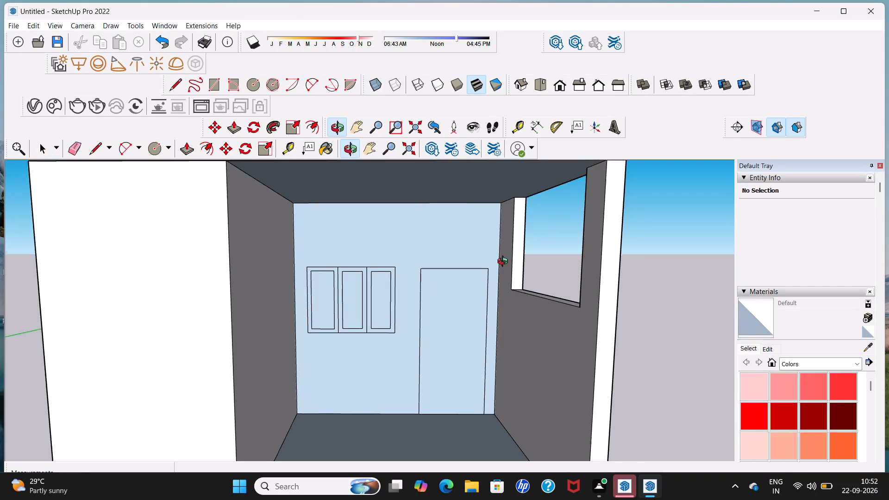
middle_drag(505, 262, 559, 267)
scroll(455, 289, down, 8)
middle_drag(457, 301, 435, 304)
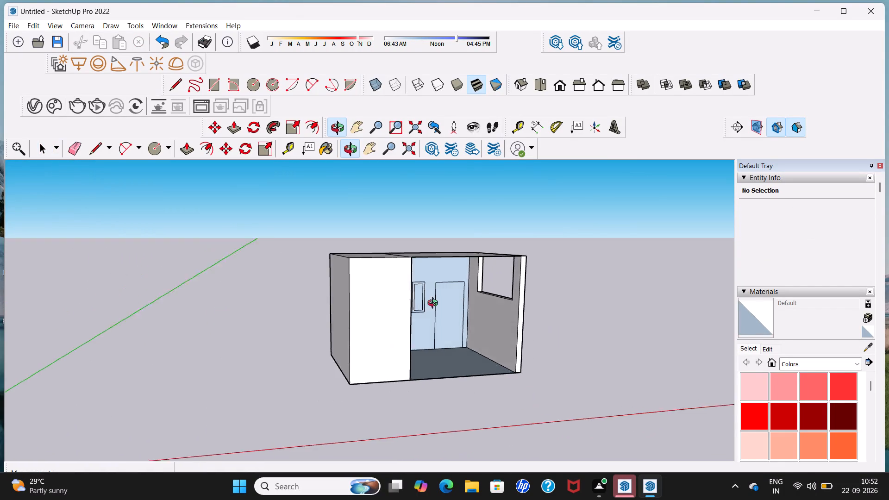
middle_drag(435, 304, 388, 316)
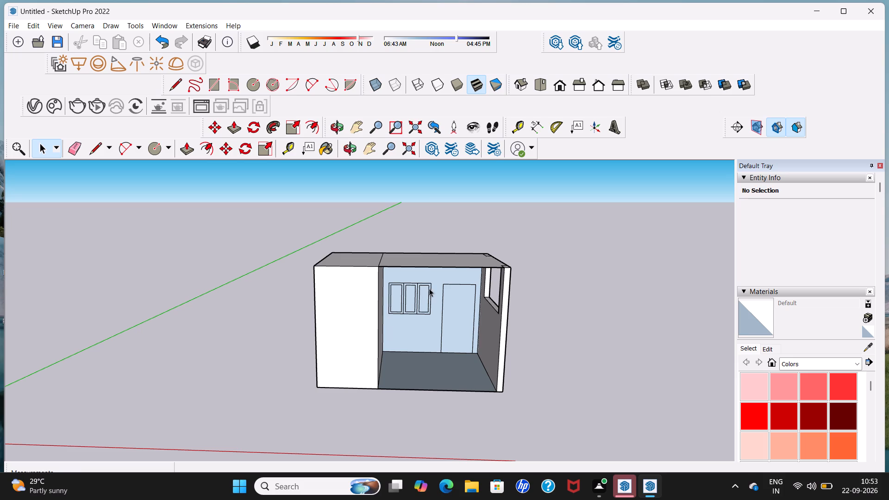
middle_drag(432, 354, 432, 352)
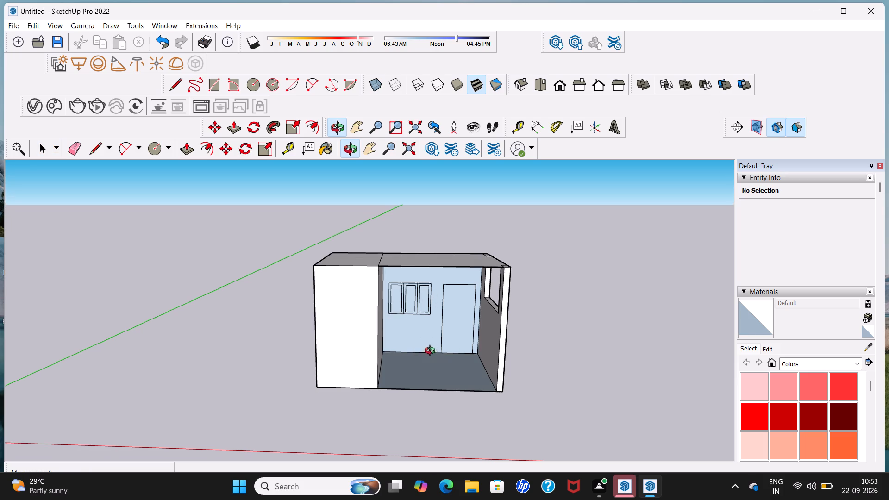
middle_drag(432, 352, 429, 320)
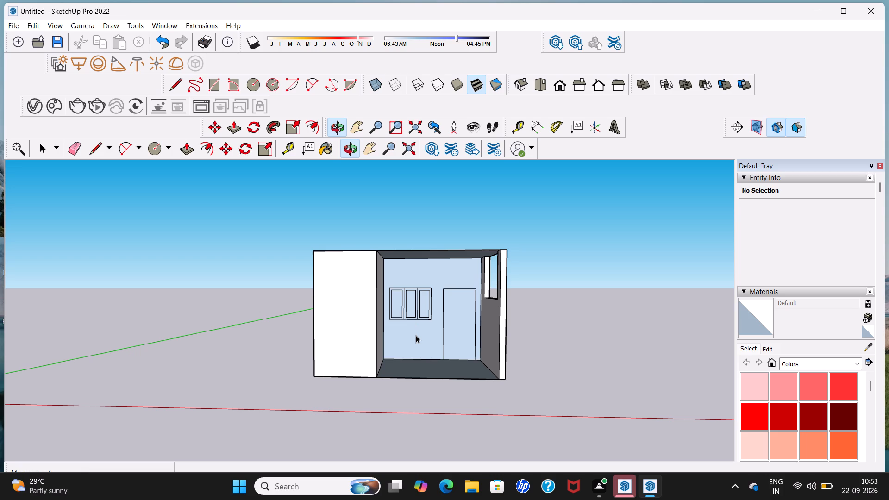
middle_drag(414, 340, 417, 316)
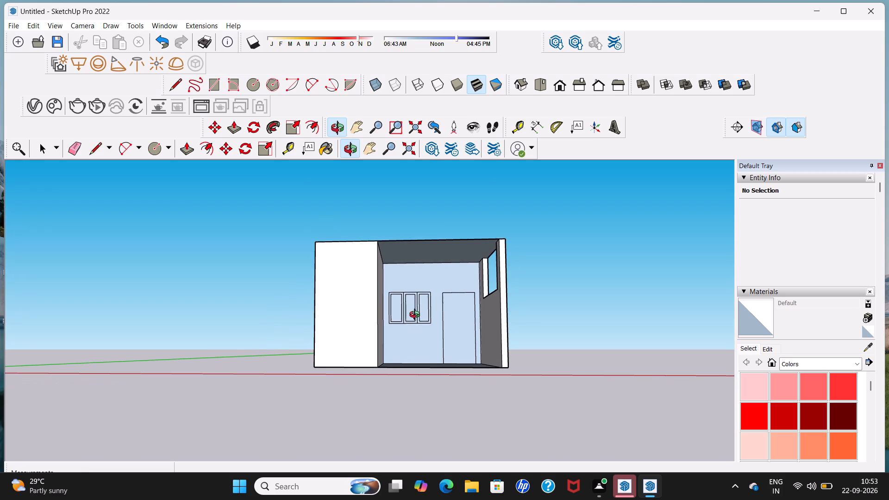
middle_drag(417, 316, 418, 321)
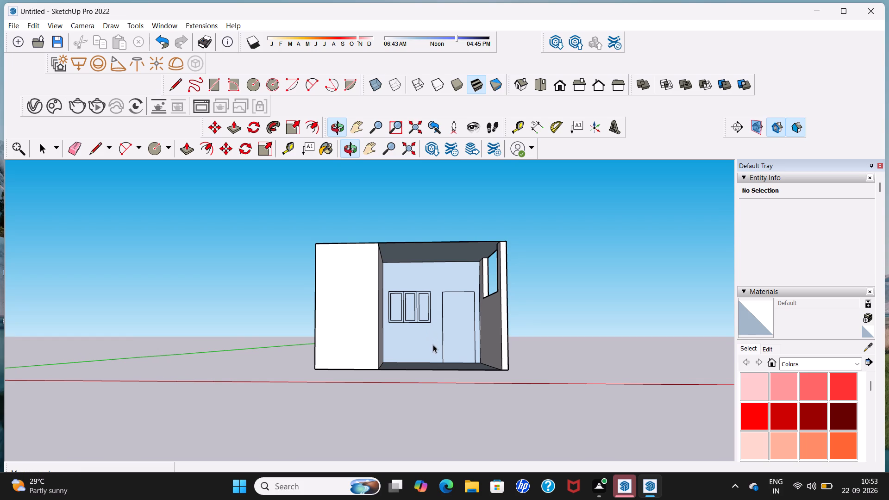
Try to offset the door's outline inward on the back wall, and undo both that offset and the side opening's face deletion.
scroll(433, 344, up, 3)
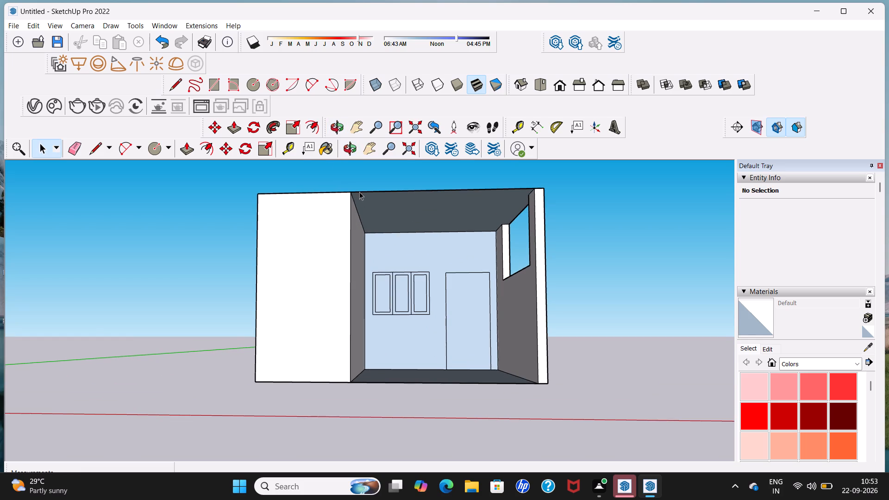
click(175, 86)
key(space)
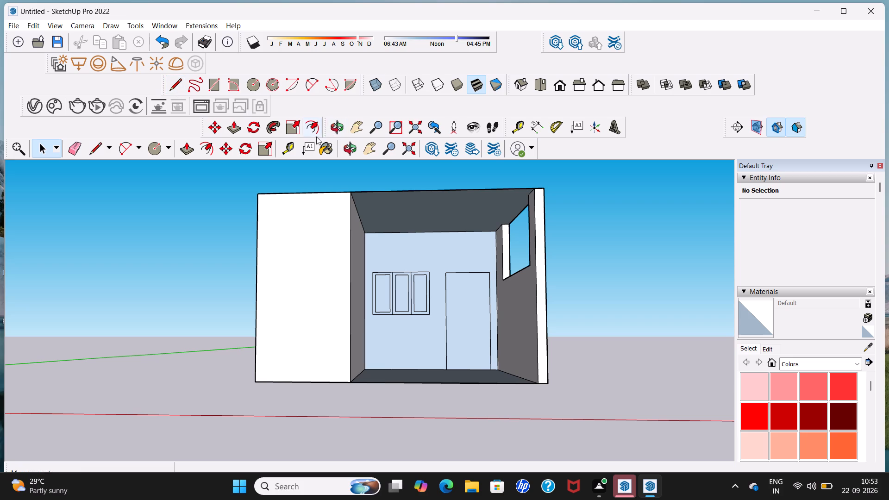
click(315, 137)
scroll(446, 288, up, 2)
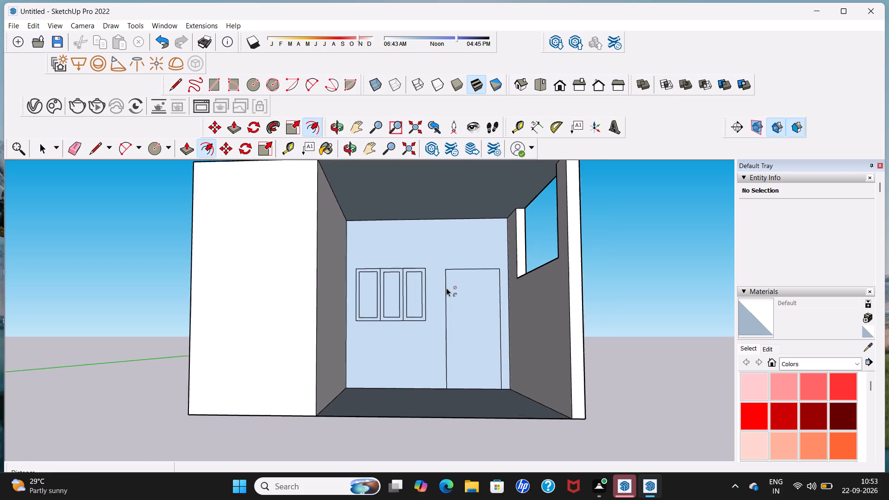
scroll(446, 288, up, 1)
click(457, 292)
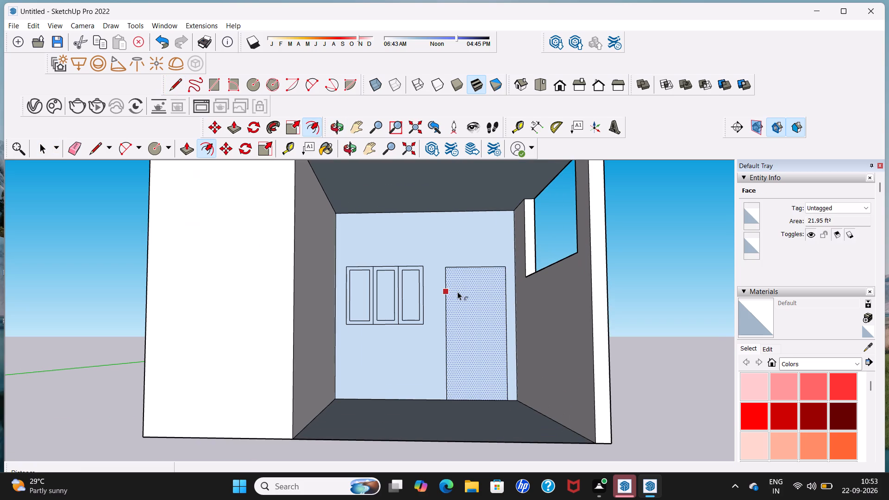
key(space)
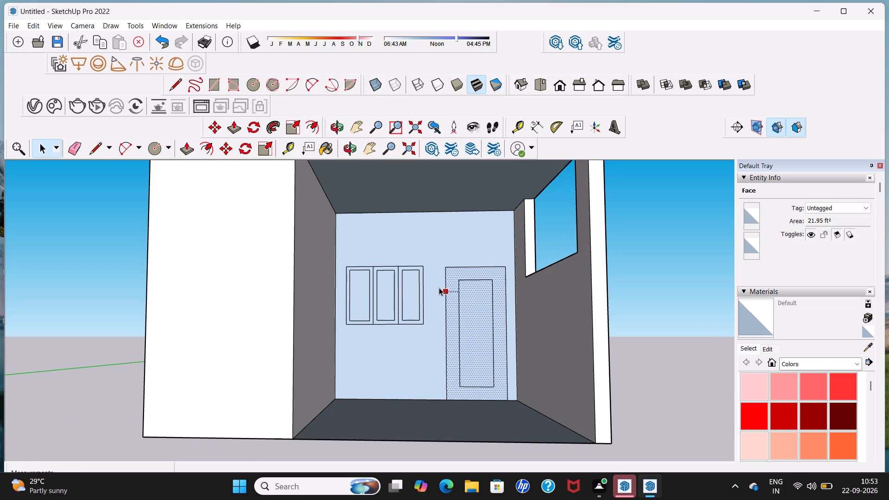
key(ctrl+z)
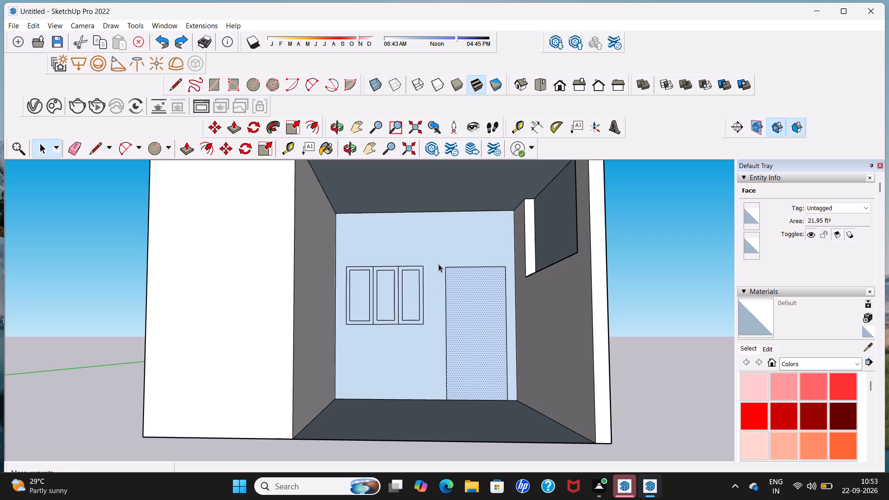
Delete the recessed face inside the outer side wall's opening outline.
key(space)
key(space)
click(636, 268)
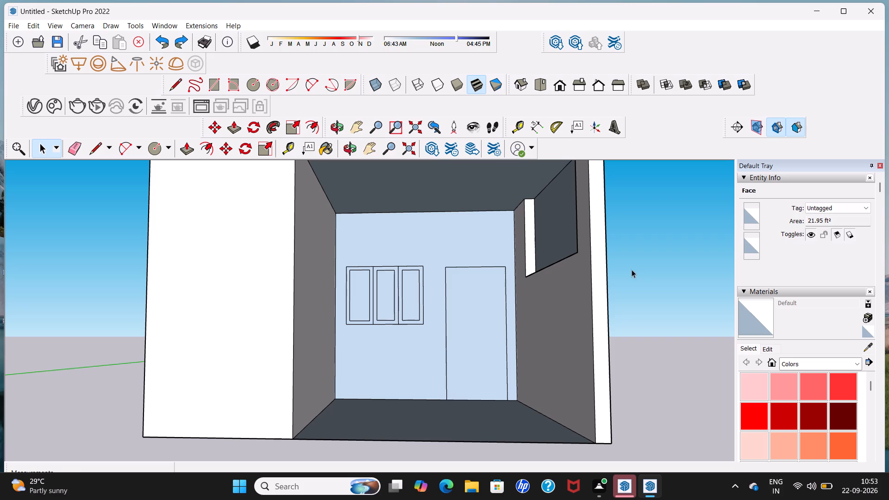
click(545, 230)
key(Delete)
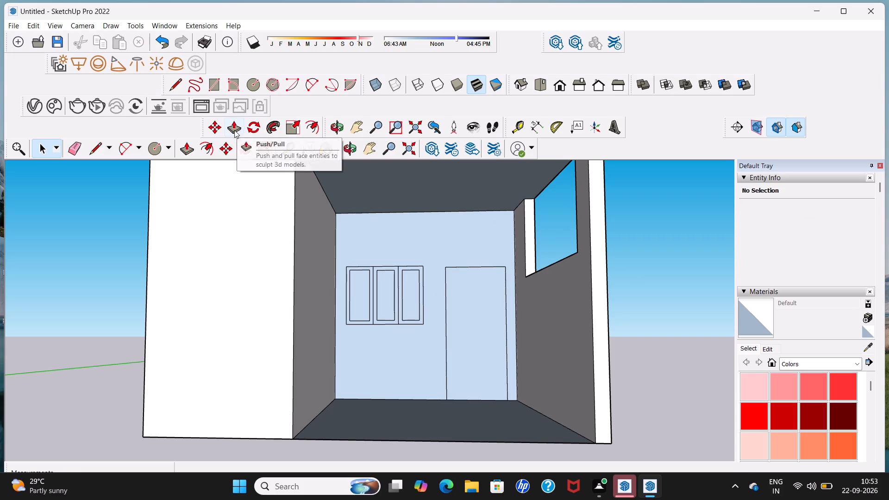
Offset the door's outline on the back wall inward by about 5".
click(313, 128)
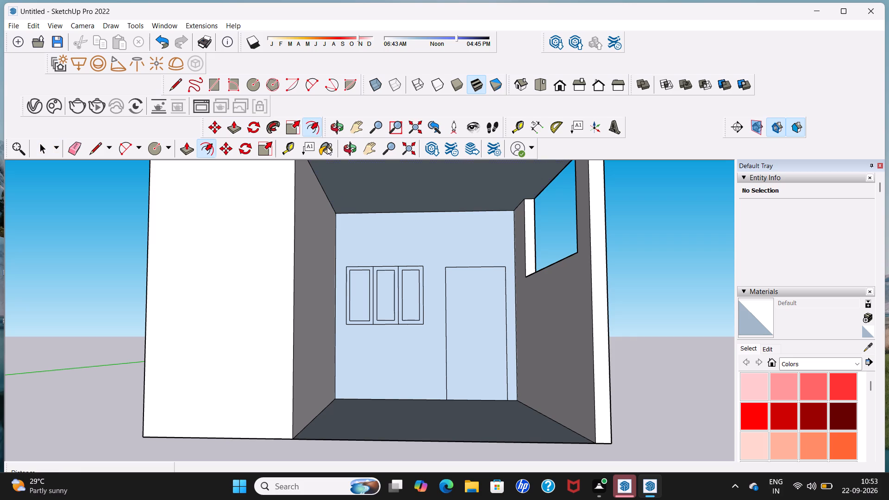
click(451, 300)
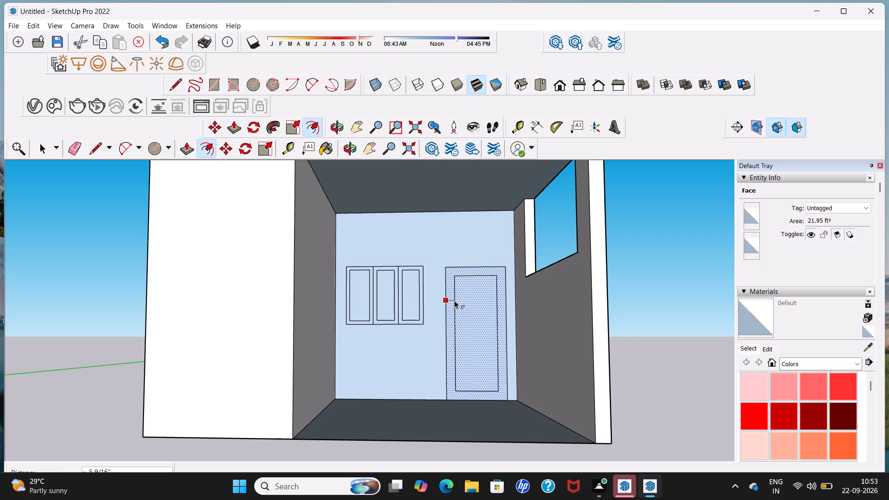
click(454, 300)
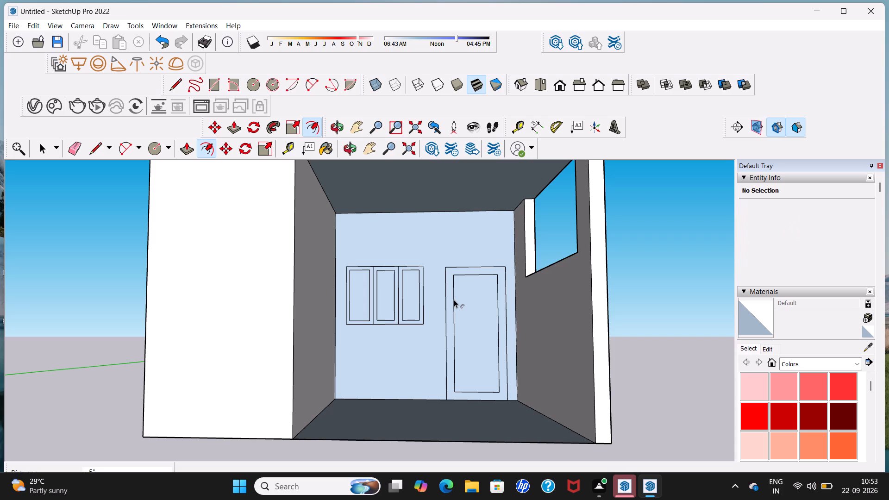
click(454, 300)
key(space)
Push/pull the top face of the solid block beside the bay upward about 6' 8 5/8".
scroll(454, 299, down, 6)
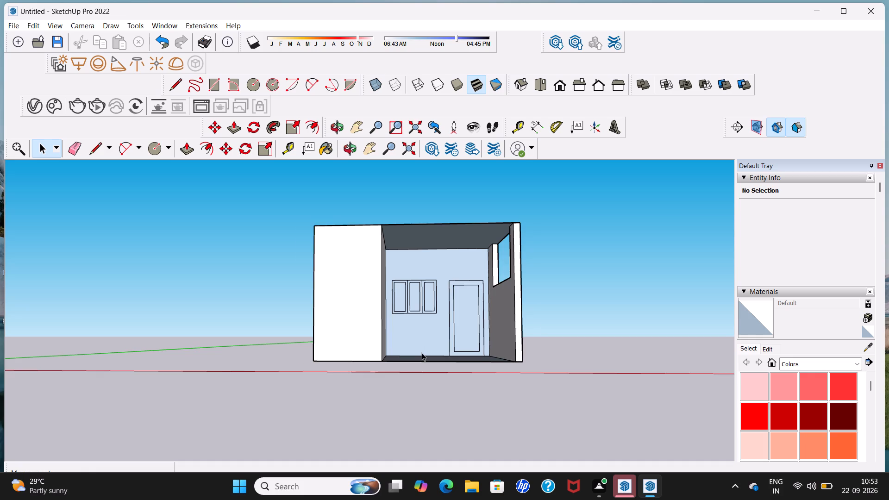
scroll(422, 353, up, 1)
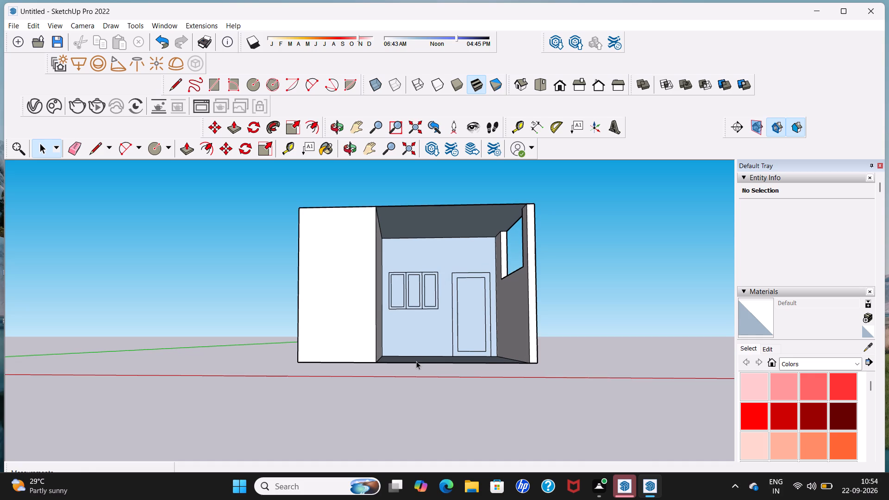
middle_drag(417, 361, 407, 398)
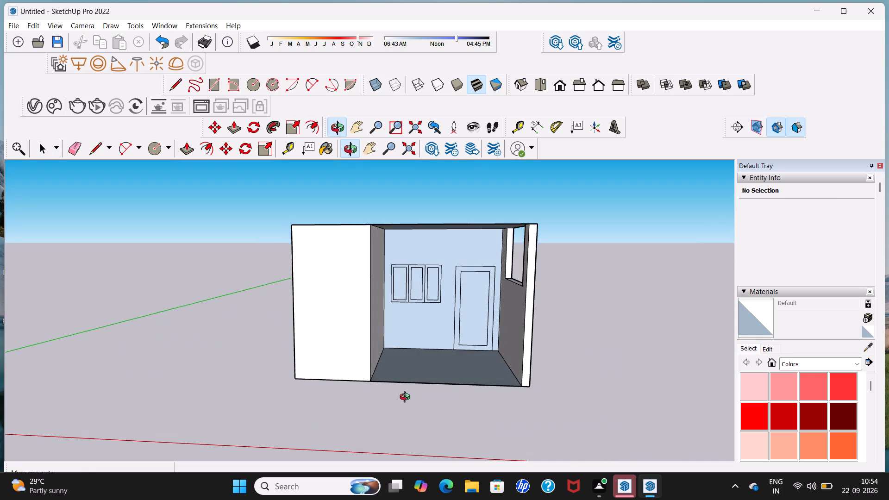
middle_drag(407, 398, 405, 387)
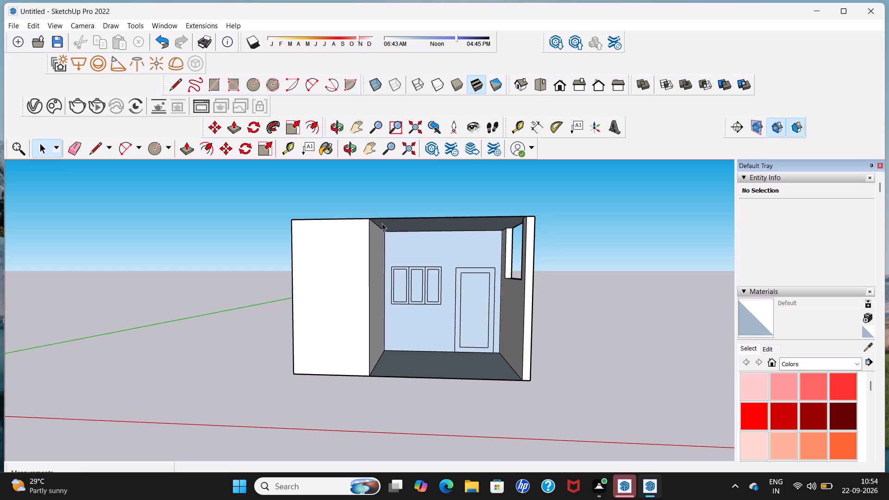
middle_drag(389, 232, 267, 335)
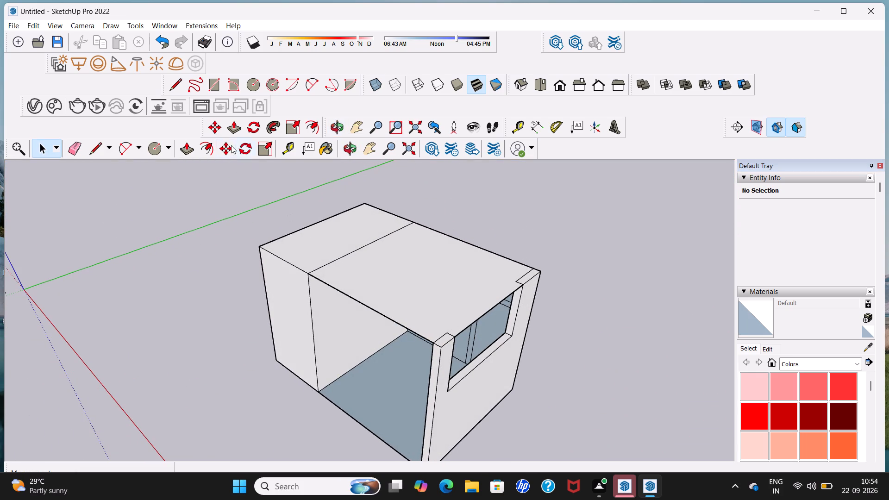
click(233, 129)
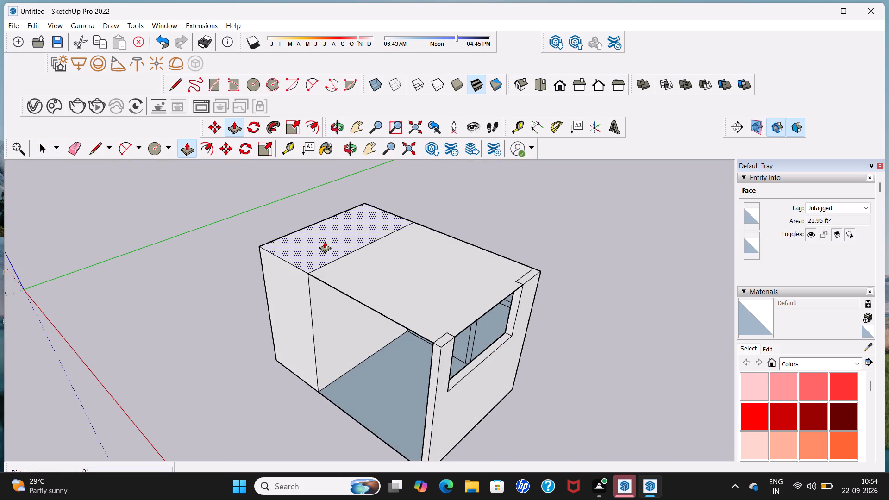
click(325, 241)
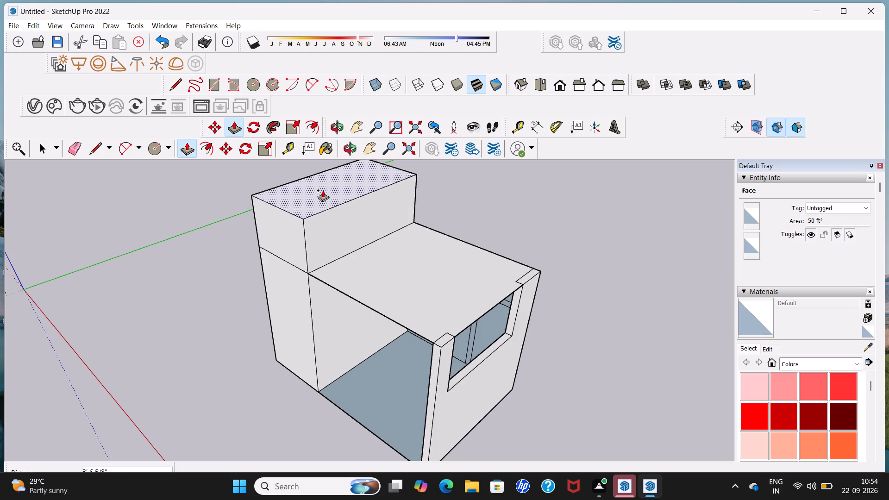
scroll(319, 178, down, 3)
middle_drag(324, 181, 329, 175)
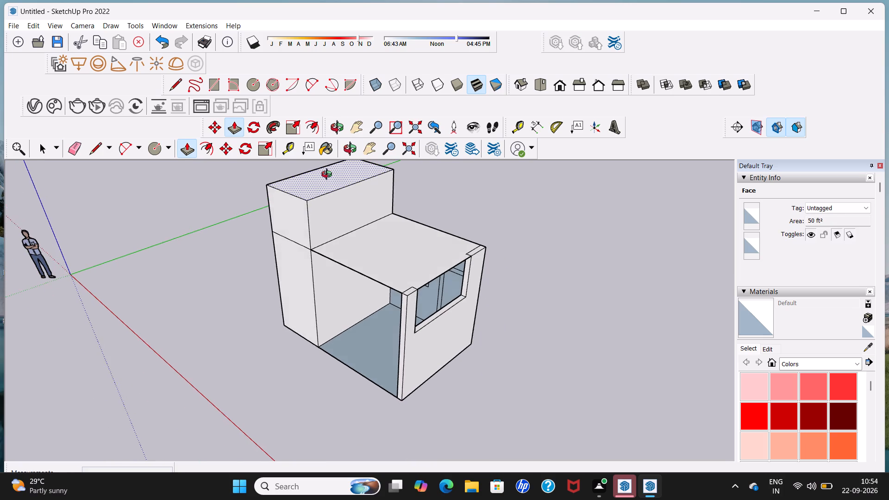
middle_drag(329, 175, 410, 169)
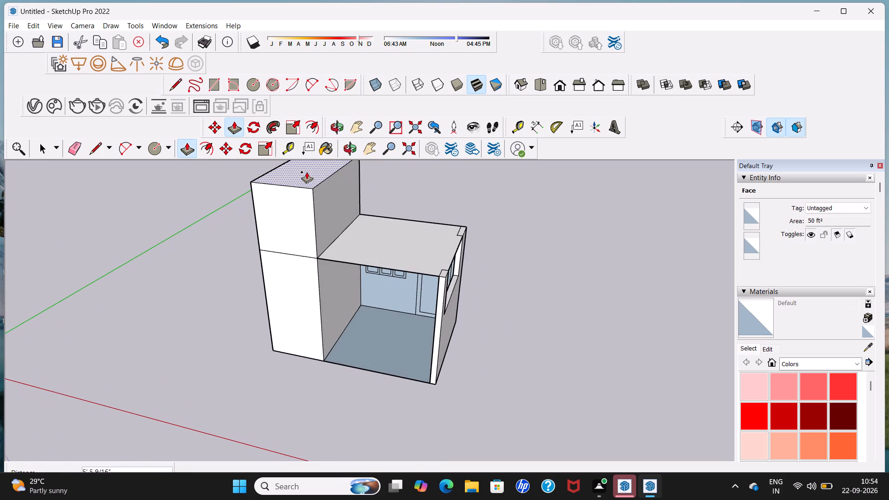
middle_drag(307, 172, 384, 179)
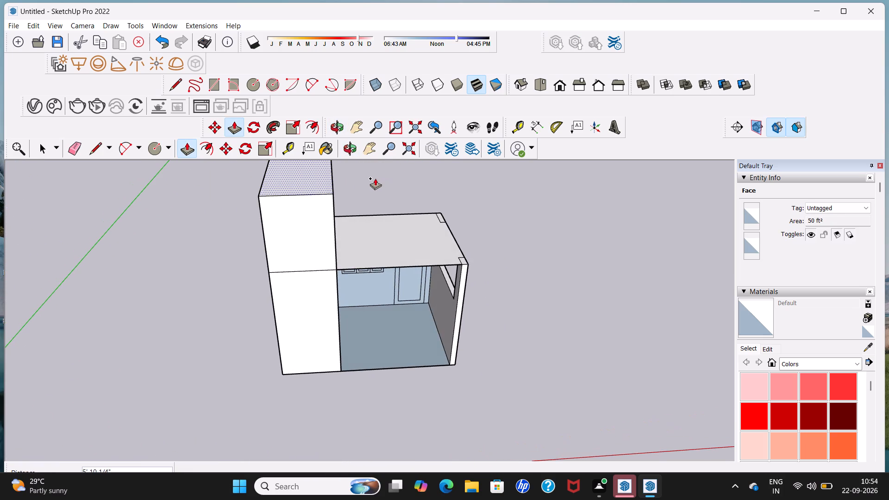
click(358, 166)
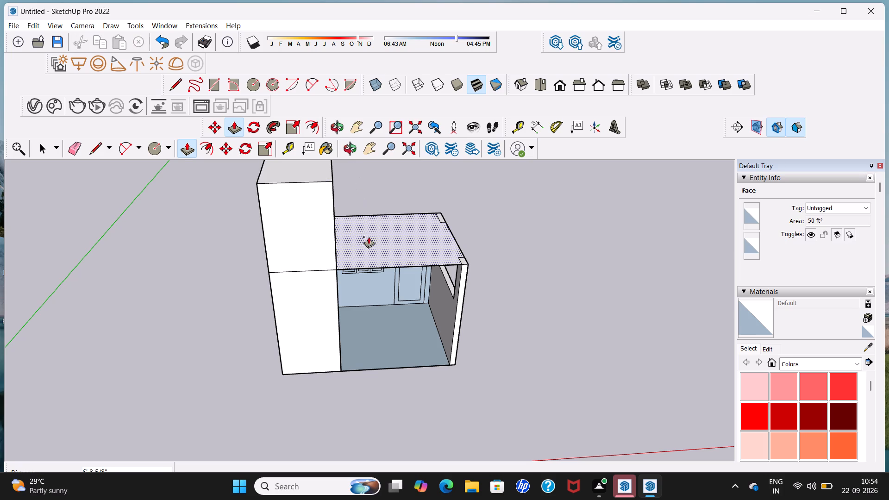
Examine the raised block and the open bay from the front at several heights and distances.
middle_drag(367, 244, 366, 196)
middle_drag(347, 227, 341, 183)
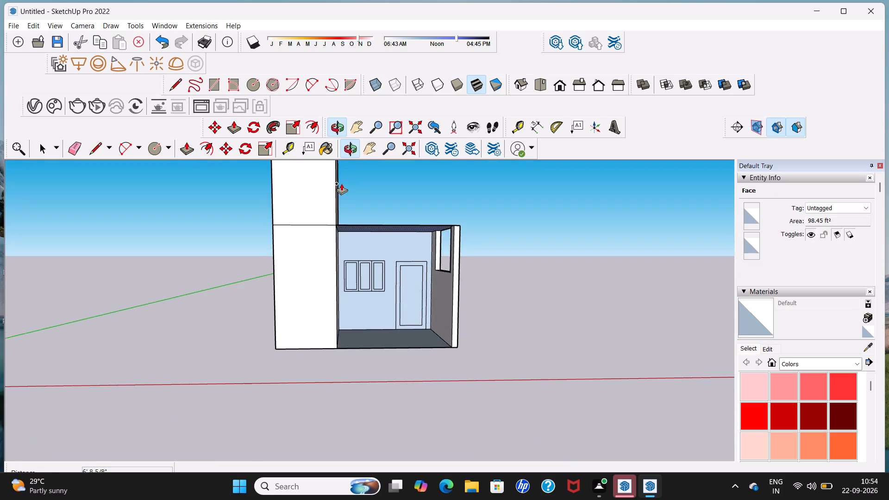
scroll(341, 183, down, 6)
middle_drag(310, 223, 317, 196)
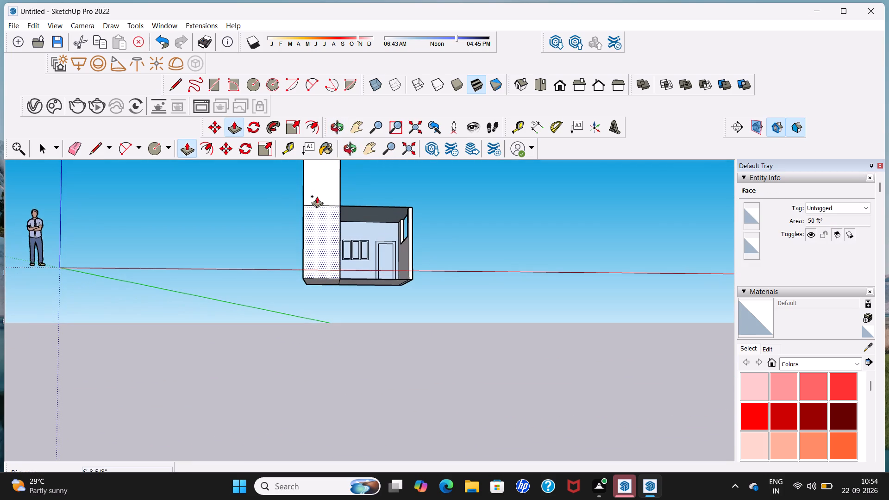
key(space)
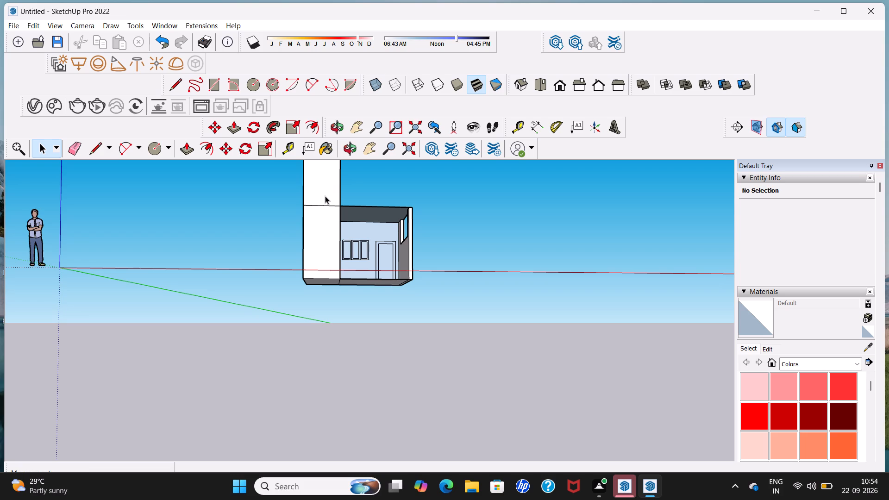
shift+middle_drag(325, 196, 298, 342)
middle_drag(296, 348, 294, 338)
scroll(294, 340, up, 2)
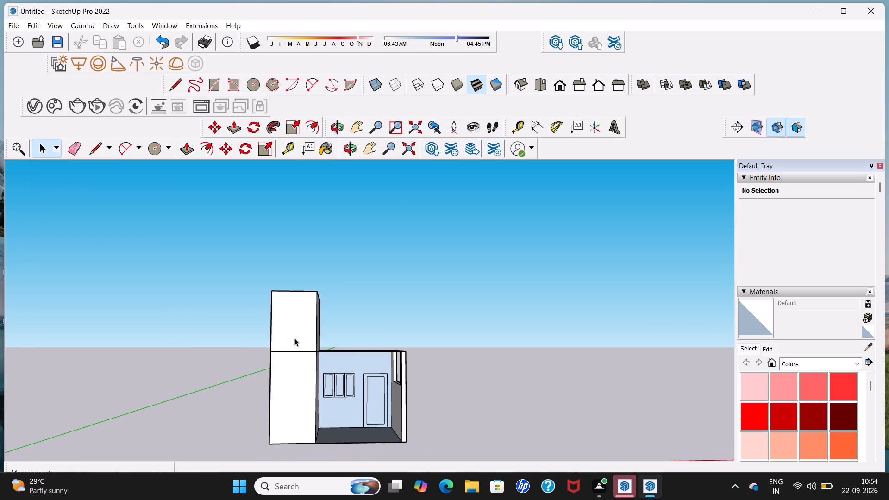
scroll(294, 338, down, 1)
scroll(354, 349, up, 2)
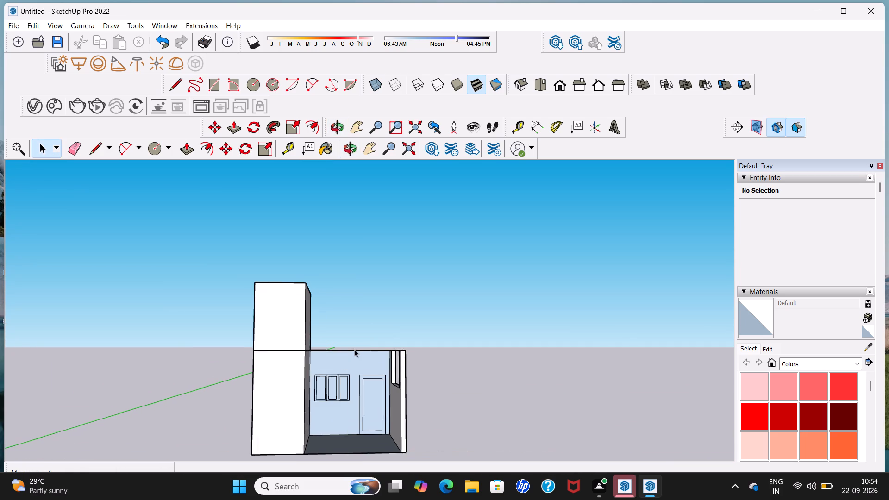
scroll(354, 349, up, 1)
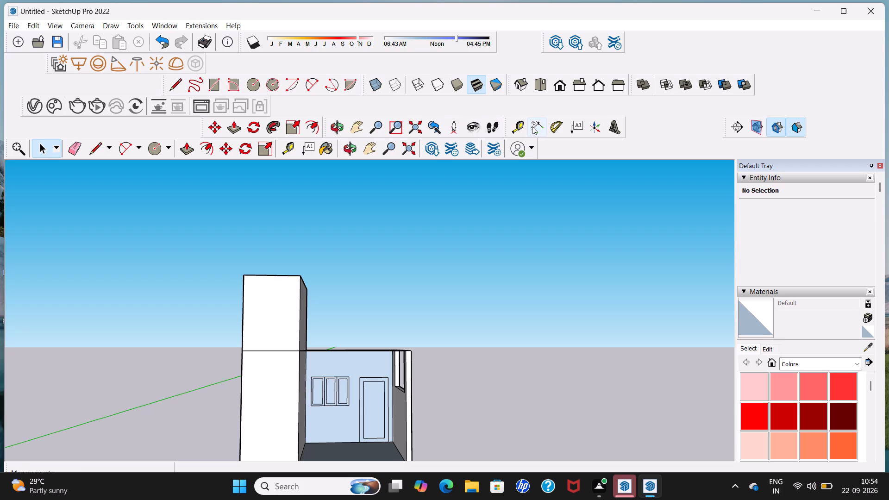
Measure the height of the block's raised upper section along its outer front edge with the Dimension tool.
click(532, 126)
click(244, 275)
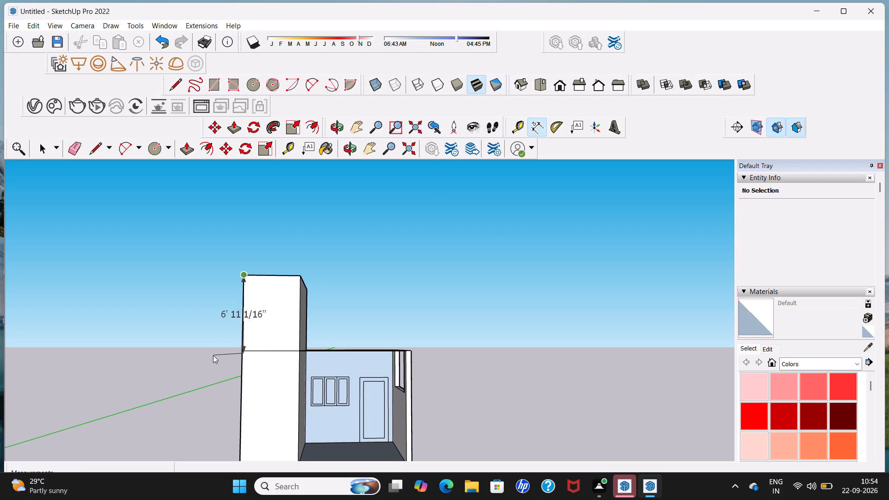
scroll(211, 355, up, 5)
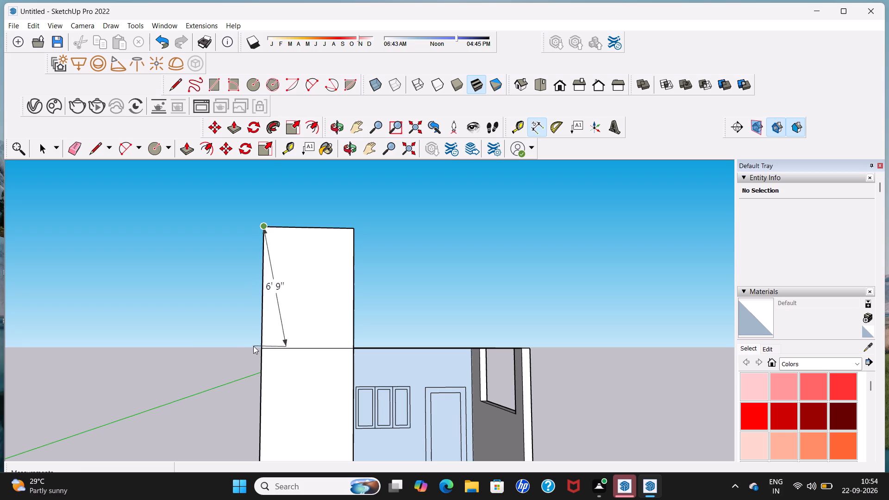
click(258, 349)
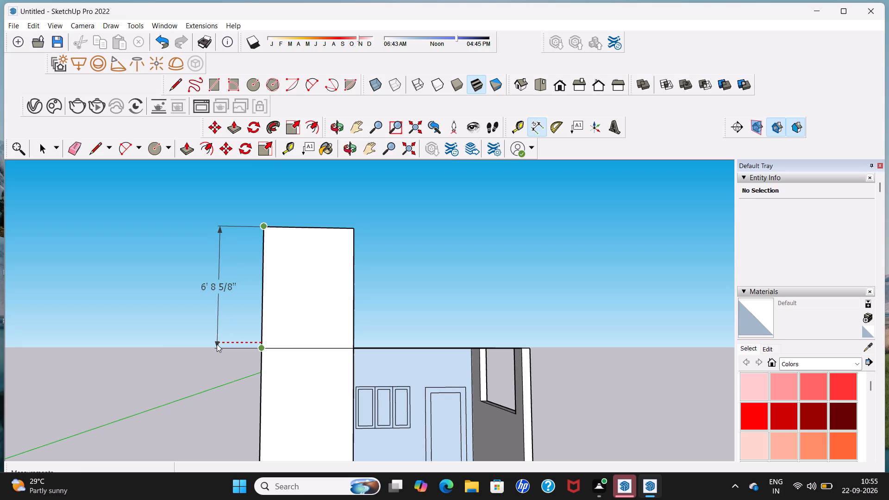
key(space)
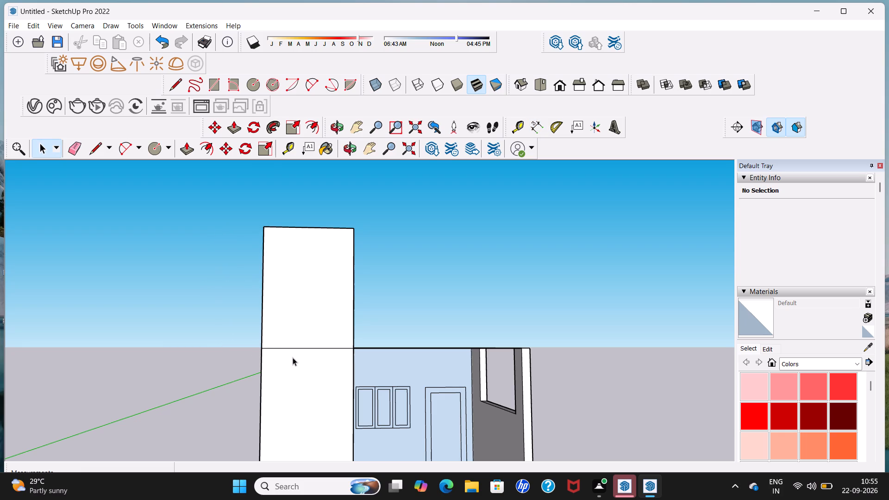
Select the bay's top face with its bounding edges, adding the two outer edges of the front corner piece.
middle_drag(310, 354, 244, 382)
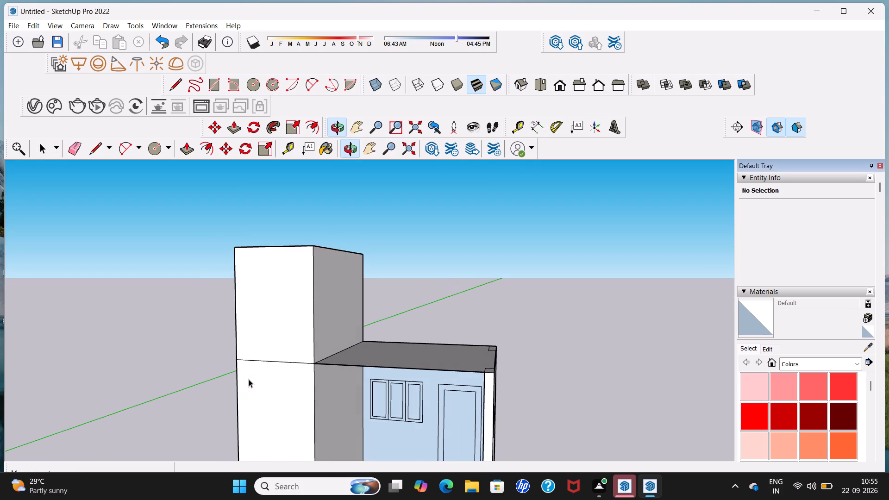
middle_drag(388, 346, 356, 372)
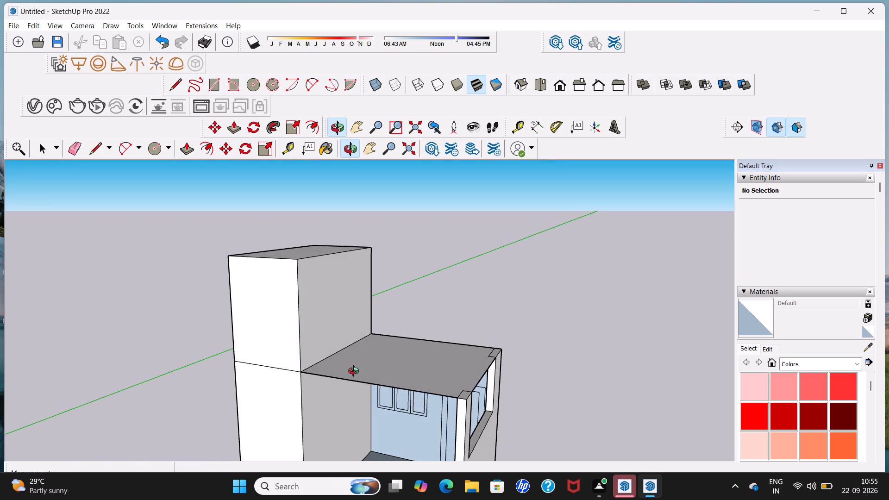
middle_drag(356, 372, 319, 367)
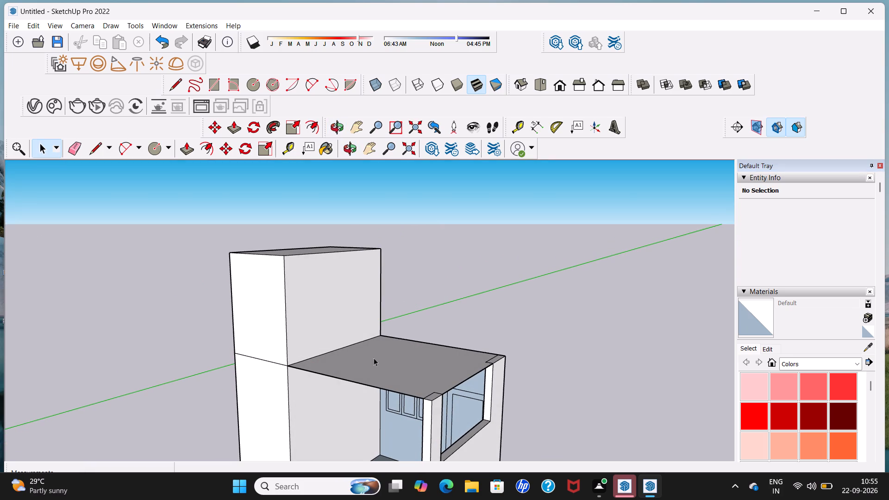
double_click(412, 375)
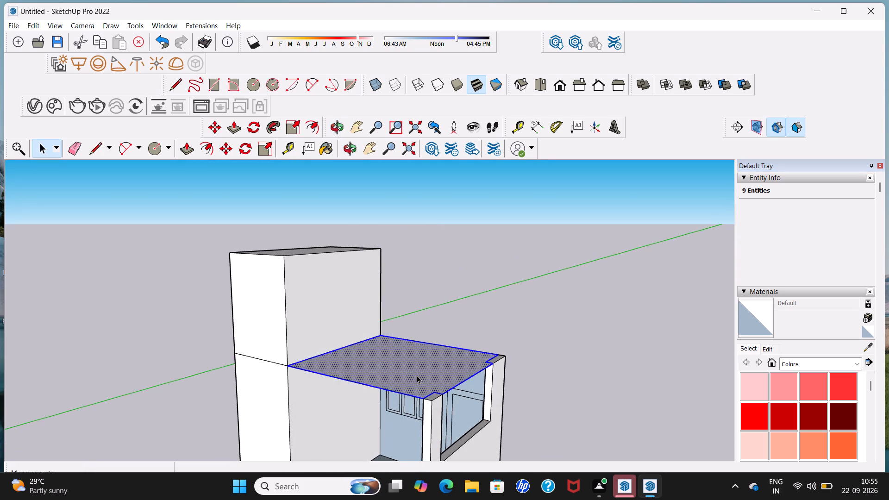
scroll(438, 415, up, 5)
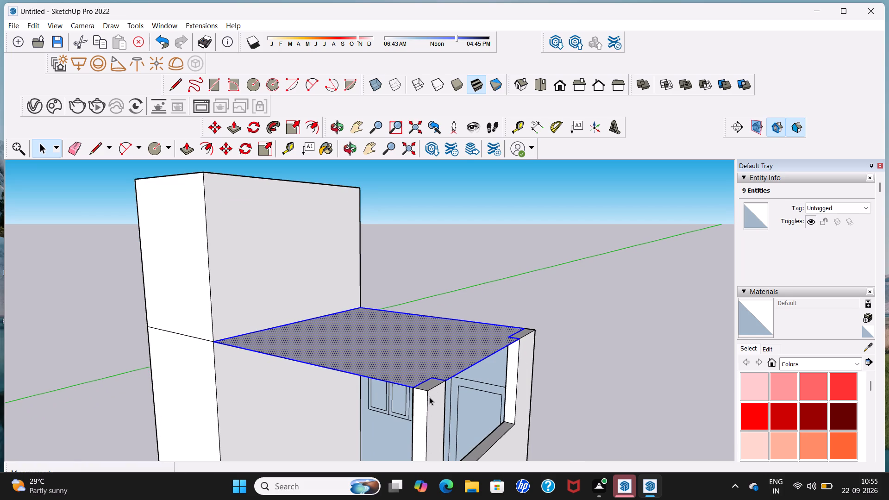
scroll(422, 389, up, 5)
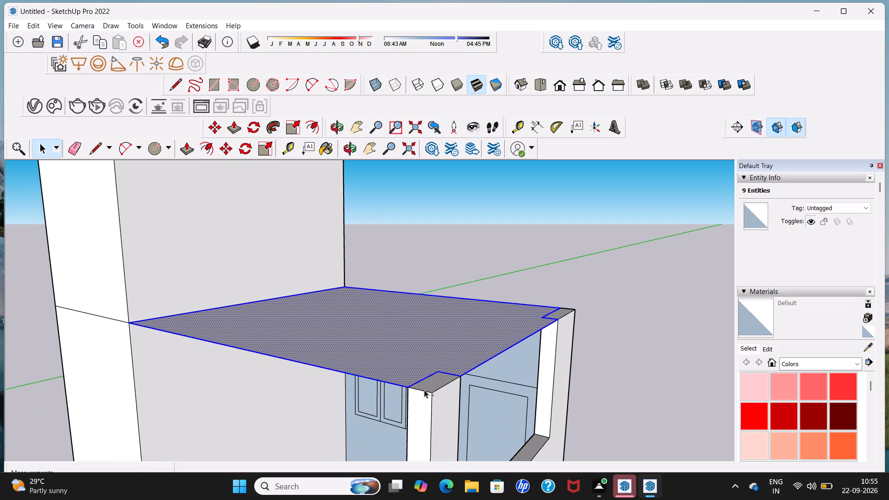
ctrl+scroll(424, 390, up, 5)
ctrl+click(426, 392)
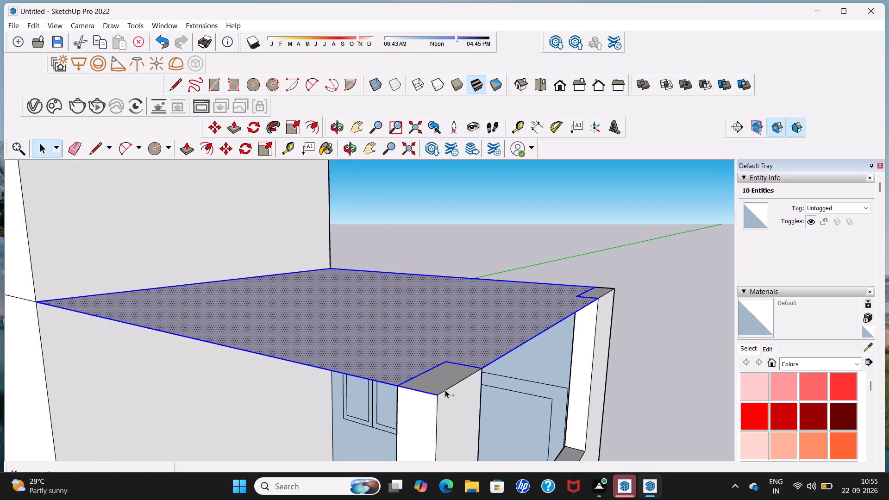
ctrl+click(445, 390)
Add the two outer edges of the back corner piece on the bay's top to the selection.
ctrl+middle_drag(505, 331, 330, 371)
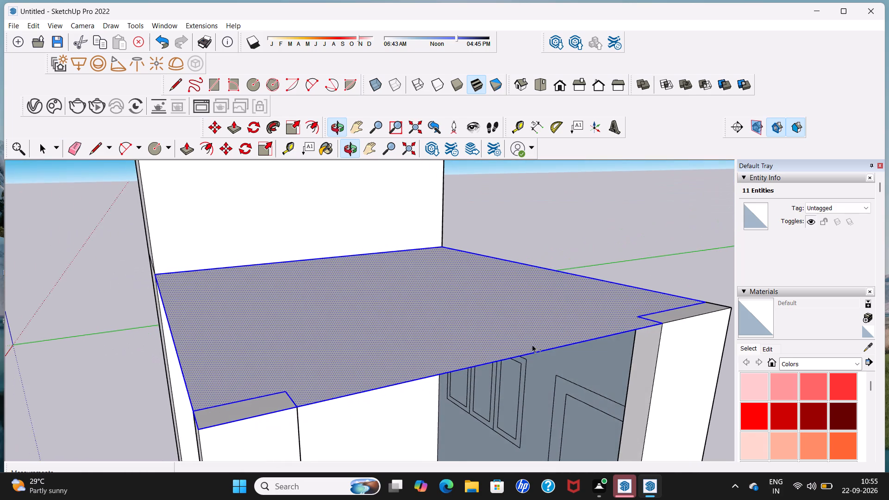
ctrl+middle_drag(532, 344, 332, 350)
ctrl+scroll(336, 344, down, 7)
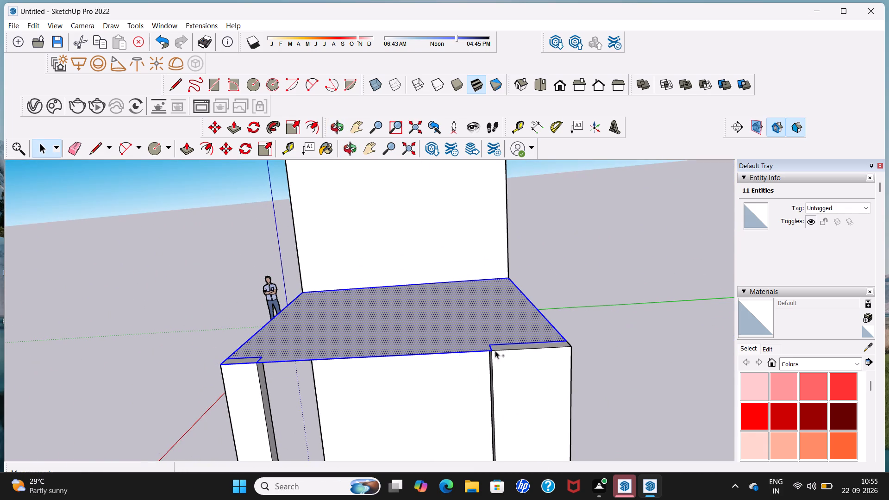
ctrl+scroll(552, 344, up, 6)
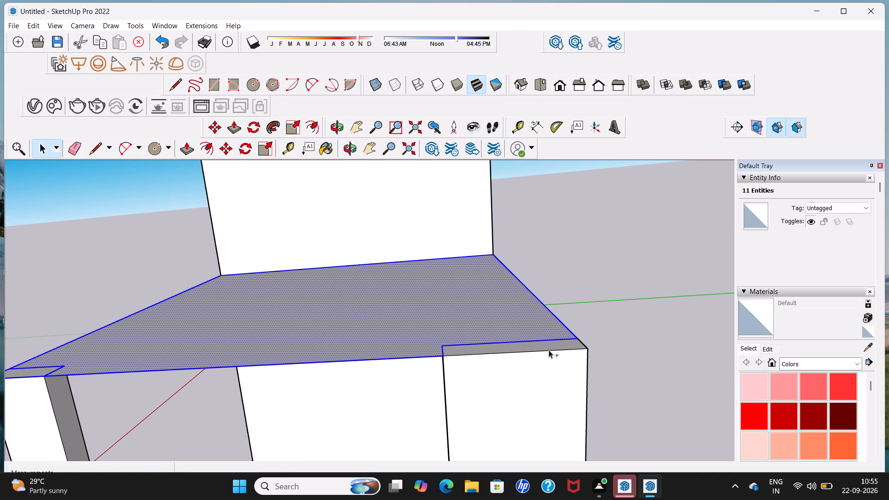
ctrl+click(549, 350)
ctrl+scroll(565, 343, up, 4)
ctrl+middle_drag(568, 343, 438, 375)
ctrl+scroll(584, 375, up, 4)
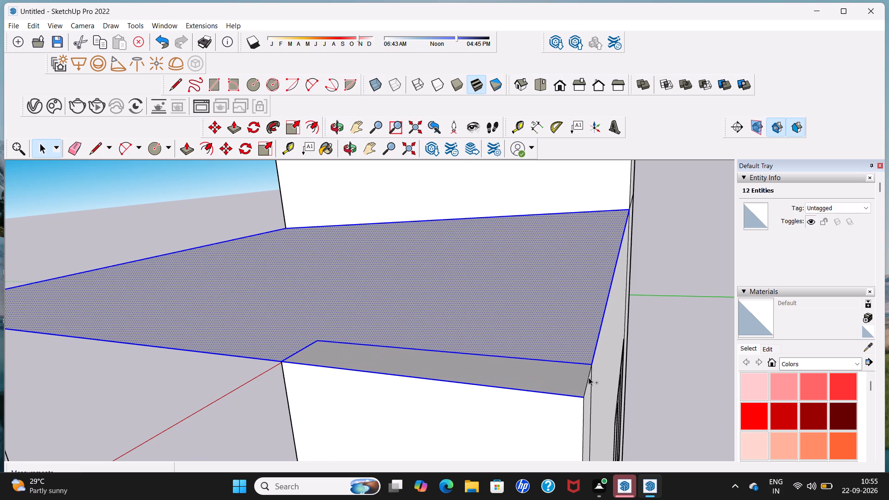
ctrl+scroll(588, 377, up, 5)
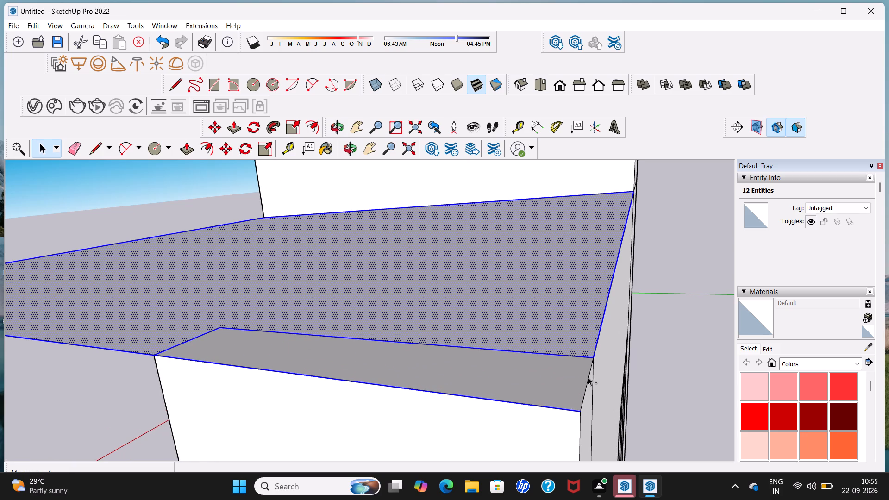
ctrl+click(588, 378)
scroll(589, 371, down, 16)
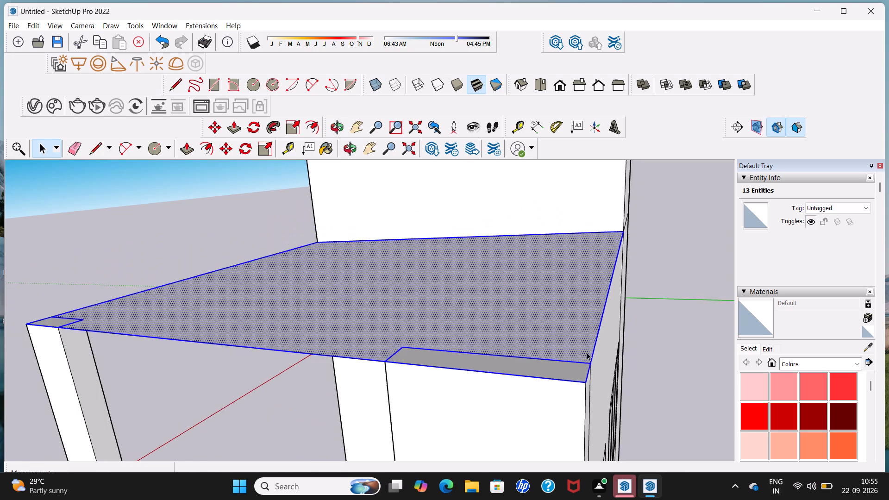
scroll(587, 352, down, 9)
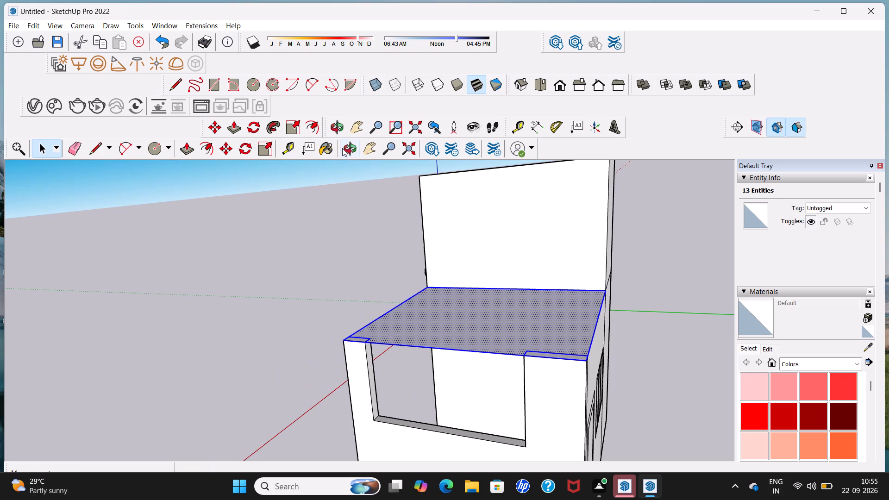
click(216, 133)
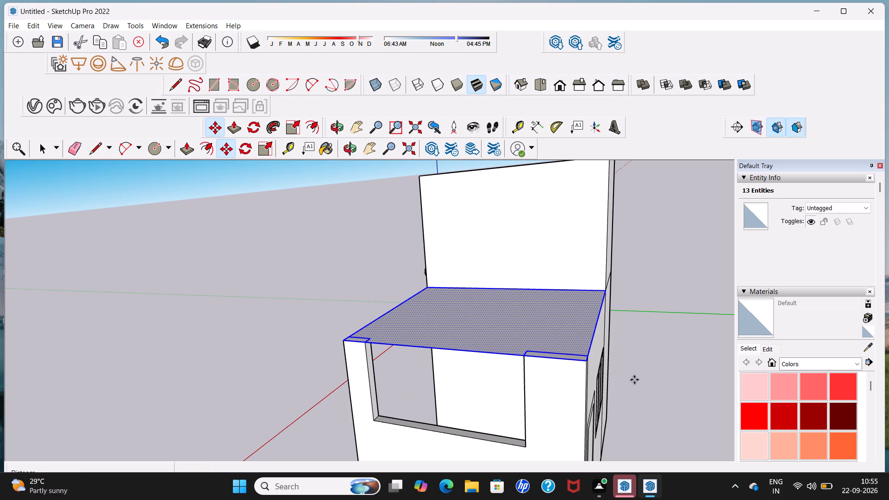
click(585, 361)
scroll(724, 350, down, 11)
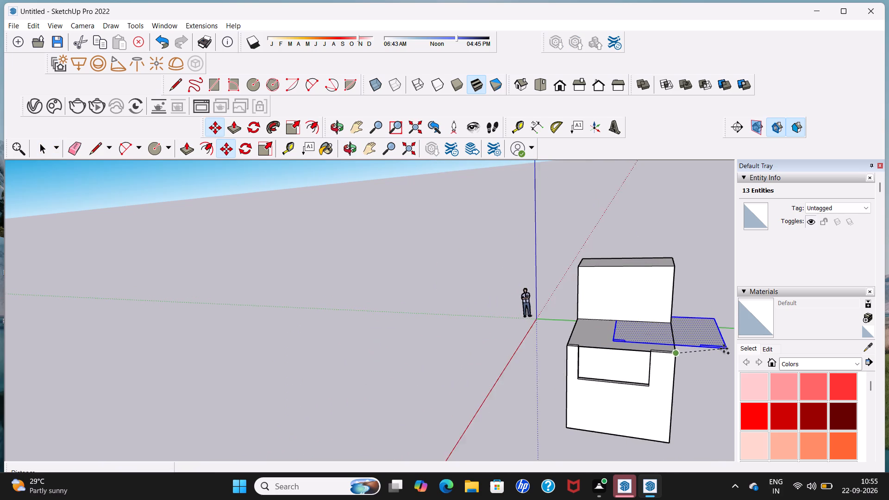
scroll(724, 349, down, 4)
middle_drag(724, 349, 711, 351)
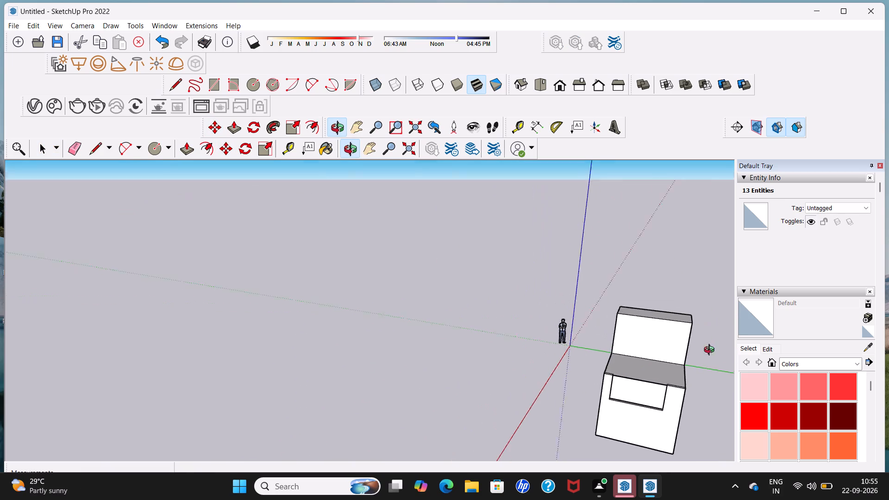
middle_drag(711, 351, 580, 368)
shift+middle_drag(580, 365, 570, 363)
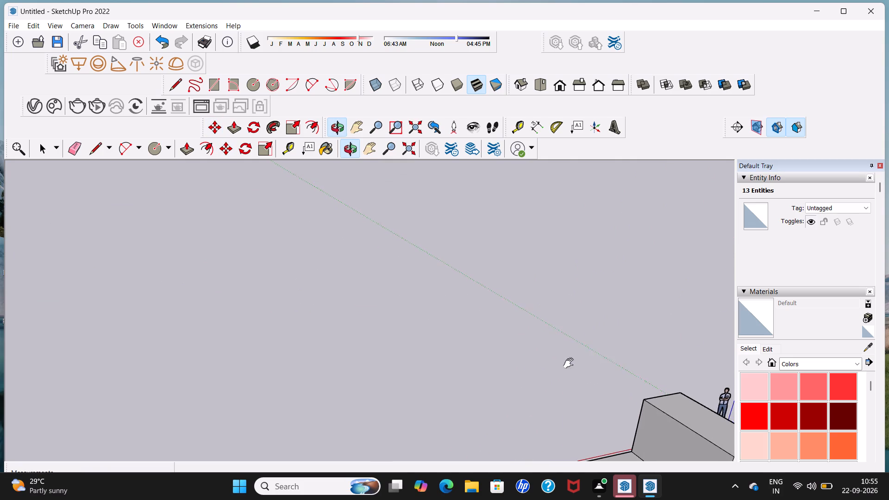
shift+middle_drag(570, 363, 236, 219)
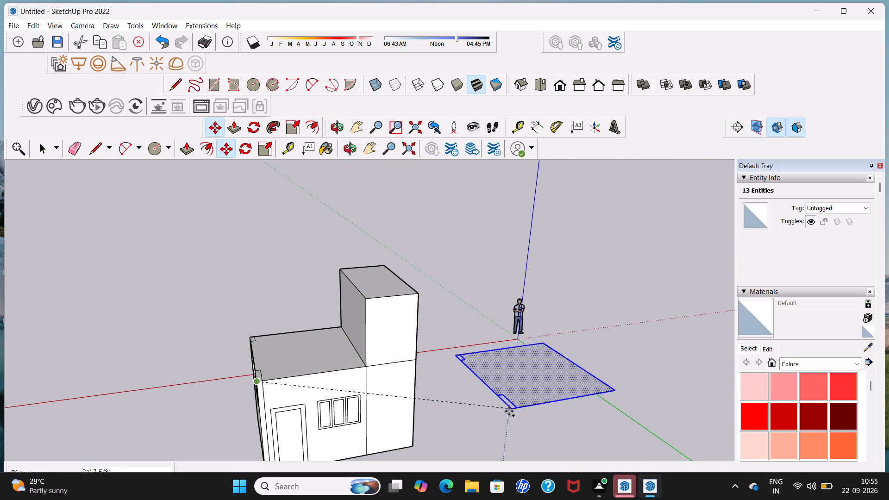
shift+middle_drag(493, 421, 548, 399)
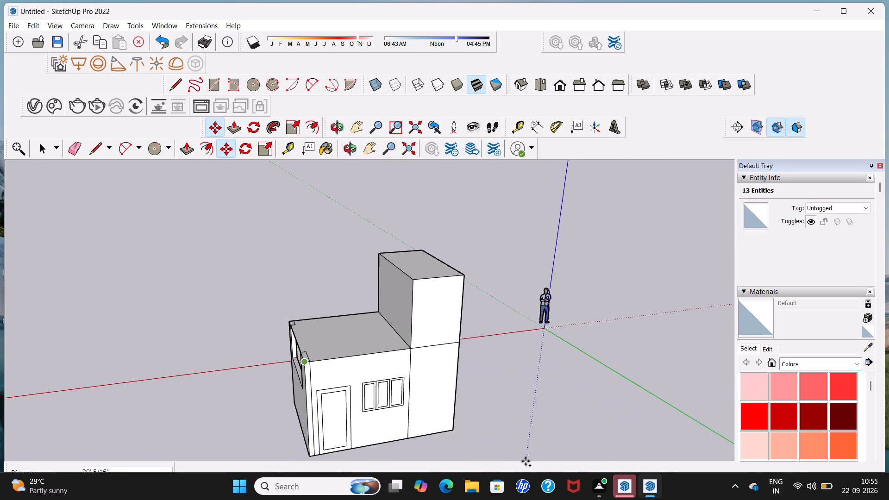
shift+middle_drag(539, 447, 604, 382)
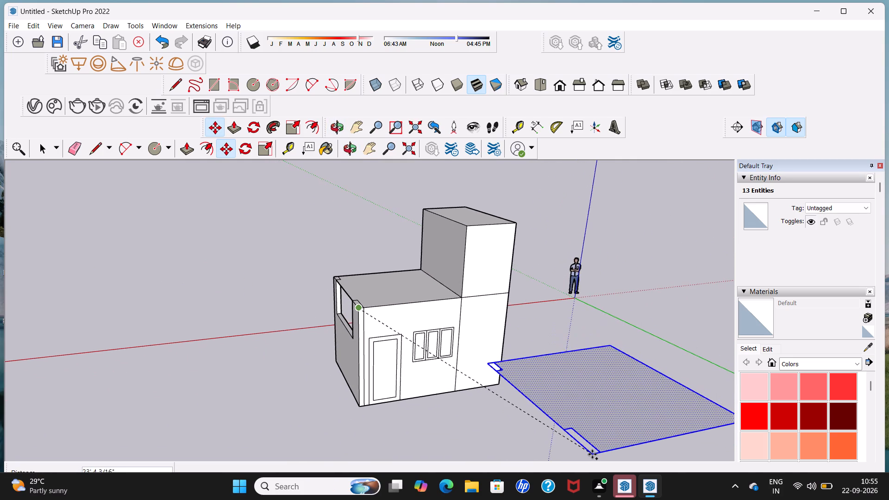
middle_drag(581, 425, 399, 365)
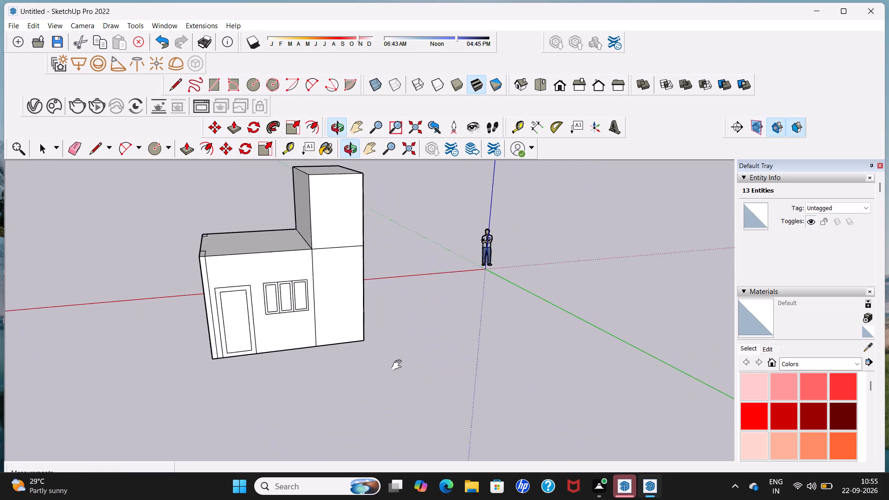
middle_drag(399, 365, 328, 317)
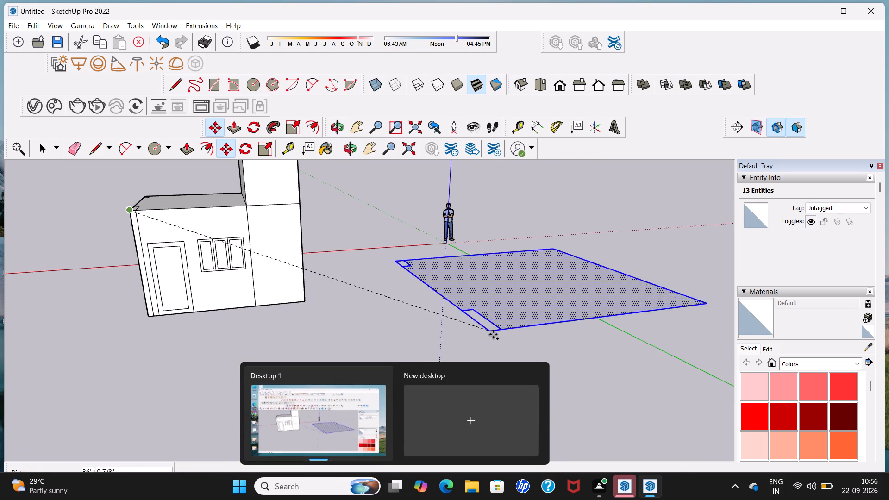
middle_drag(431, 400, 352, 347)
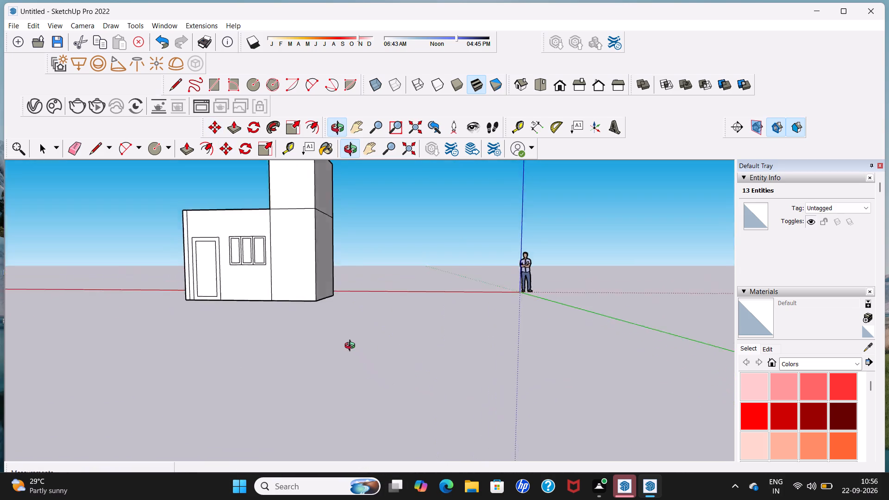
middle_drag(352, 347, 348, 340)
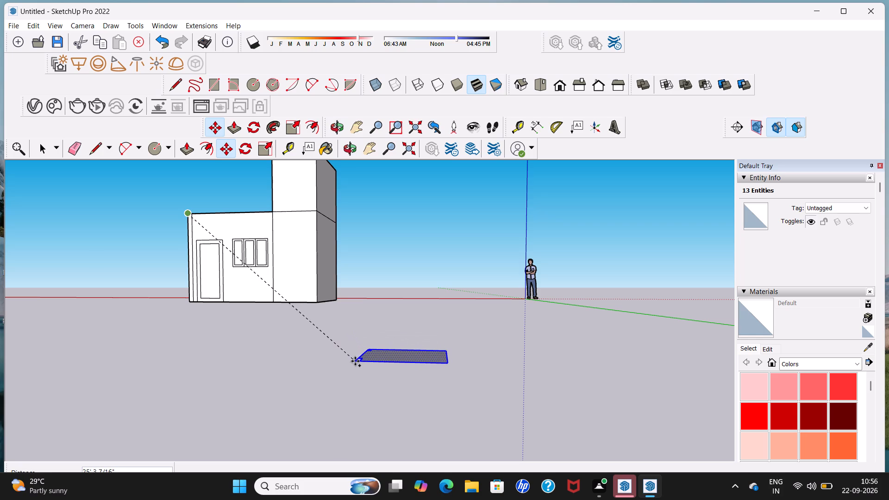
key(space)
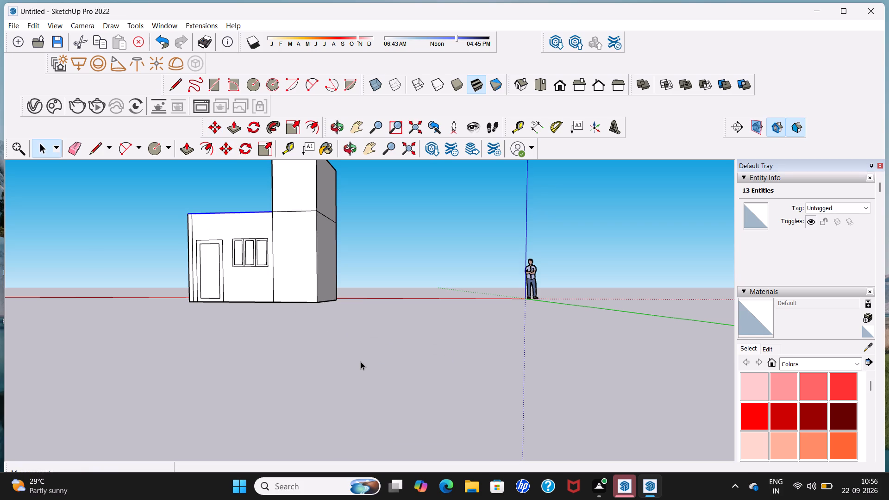
Copy the selected bay top face and edges from its back outer corner to open space behind the house, about 19' 9" away.
middle_drag(228, 294, 379, 355)
scroll(228, 294, down, 1)
middle_drag(257, 321, 370, 330)
middle_drag(237, 325, 244, 325)
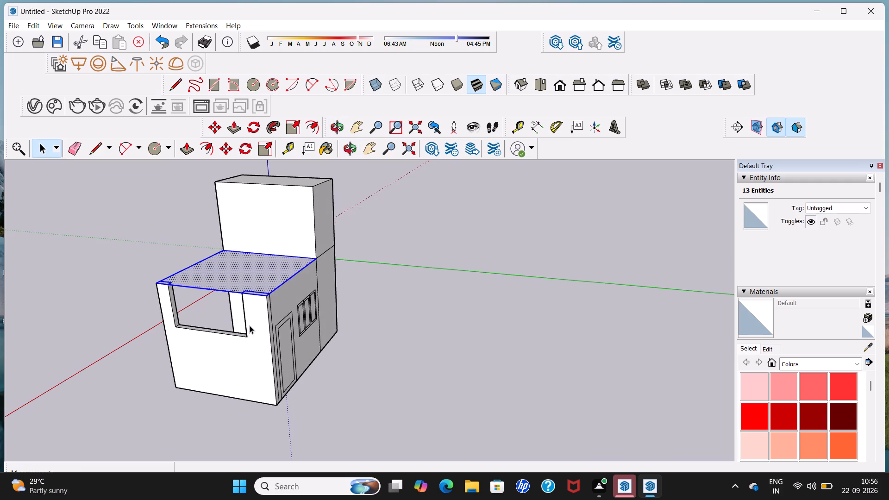
shift+middle_drag(250, 325, 157, 281)
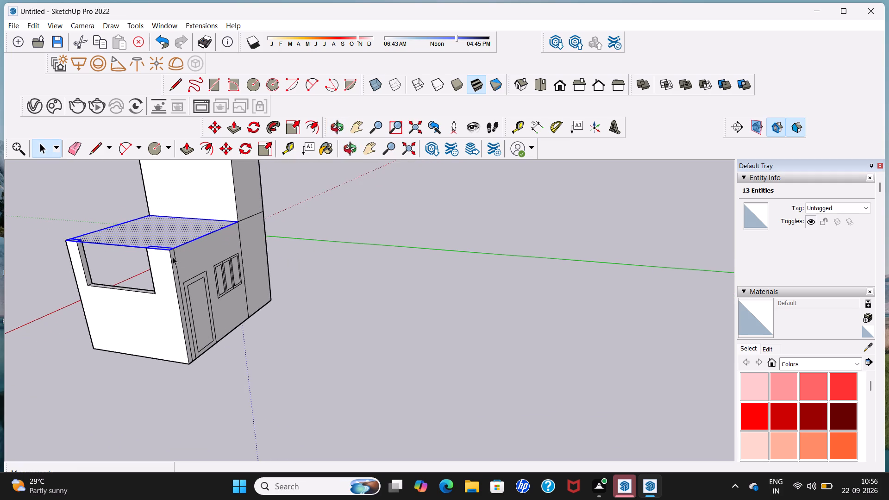
scroll(169, 256, up, 5)
click(226, 154)
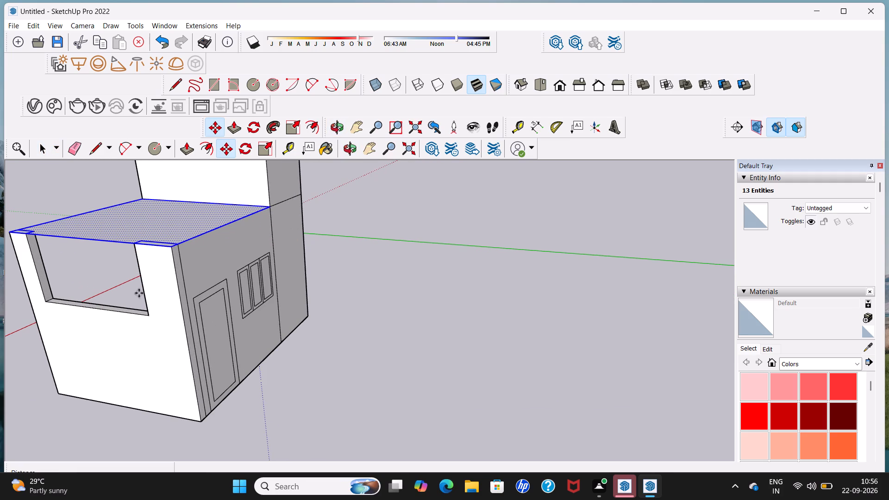
click(170, 246)
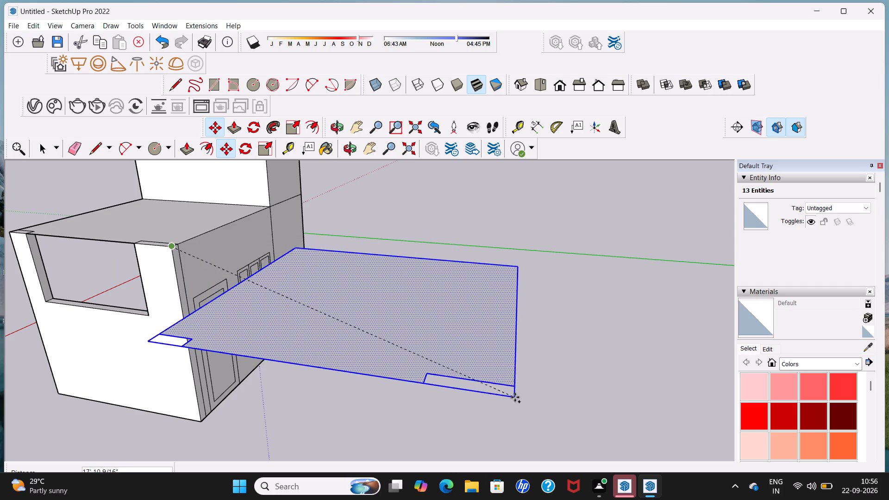
click(632, 386)
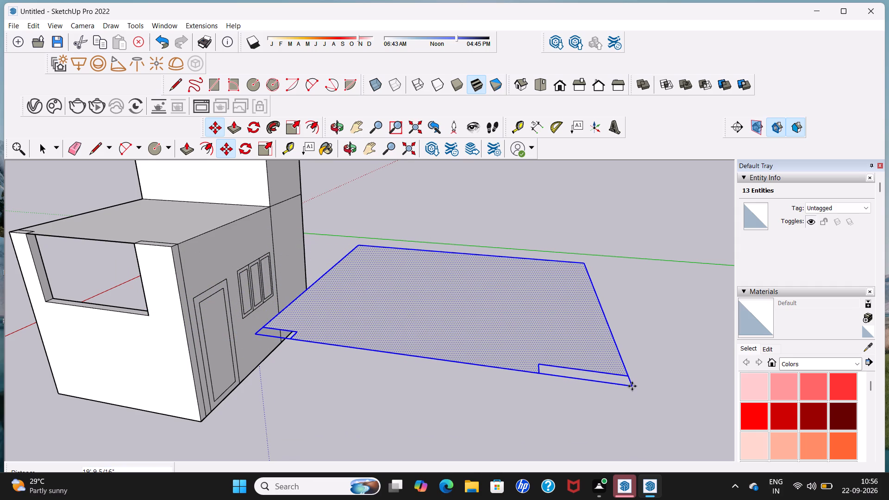
key(space)
click(651, 364)
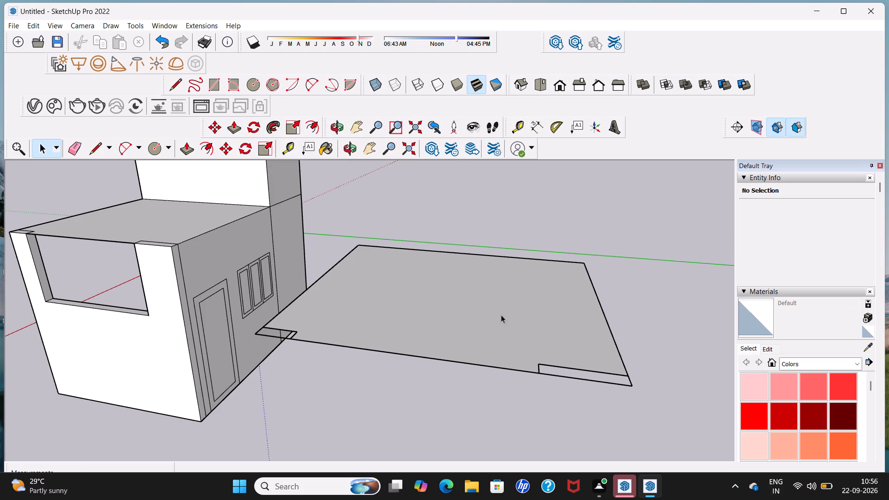
Trace one corner piece's outer short edge, about 5 3/4" long, and the other's inner short edge on the copied face with the Line tool.
click(179, 85)
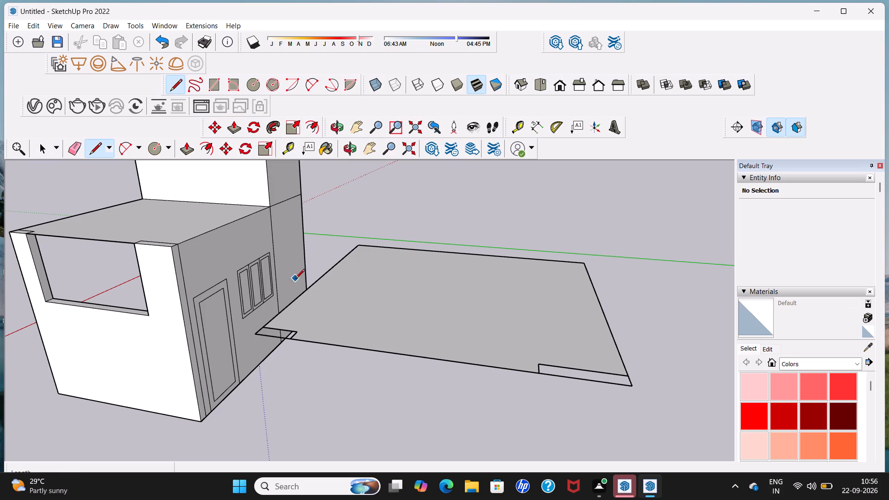
click(255, 333)
click(262, 326)
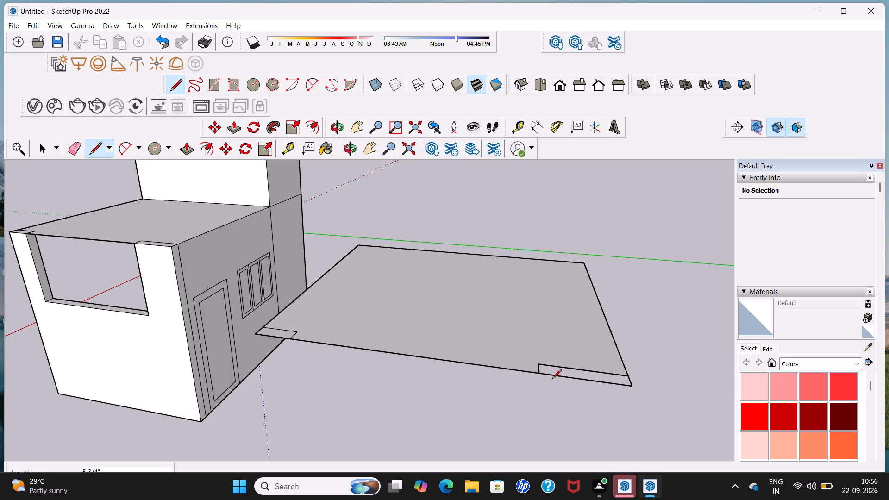
click(537, 374)
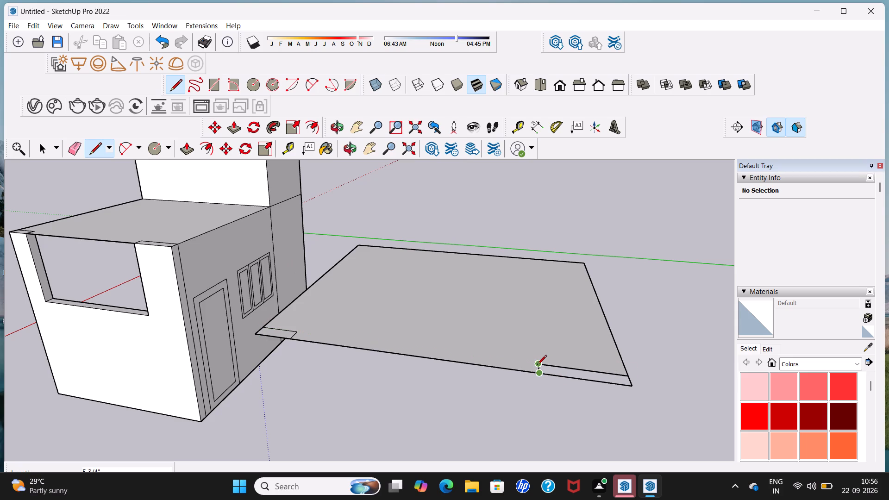
click(538, 365)
Erase the inner outlines of both corner pieces so the copied bay top is one plain rectangular face.
scroll(314, 330, up, 3)
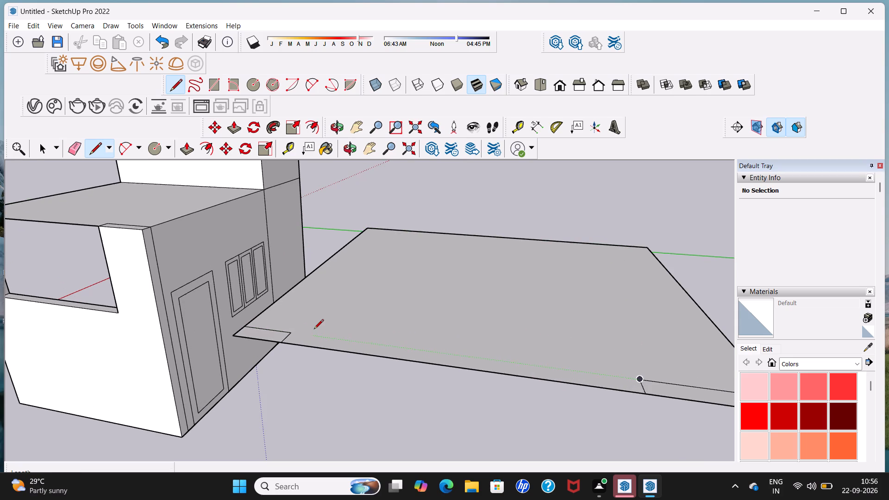
click(69, 150)
scroll(271, 343, up, 3)
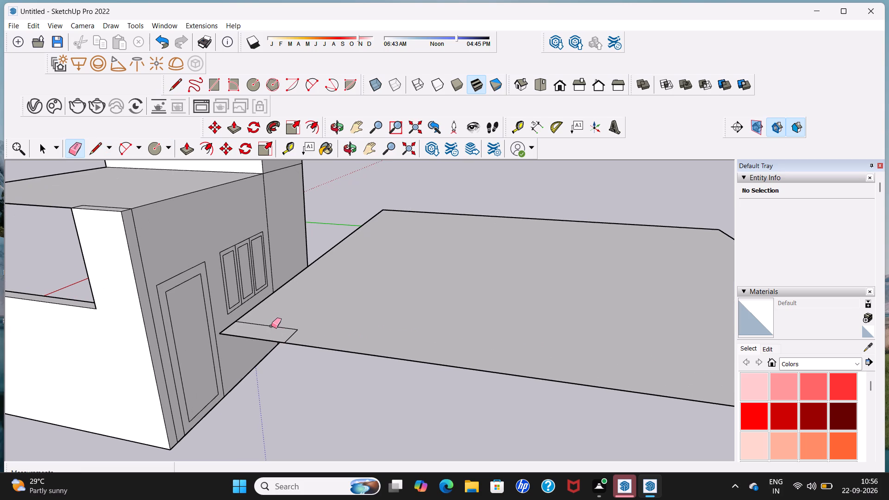
click(273, 325)
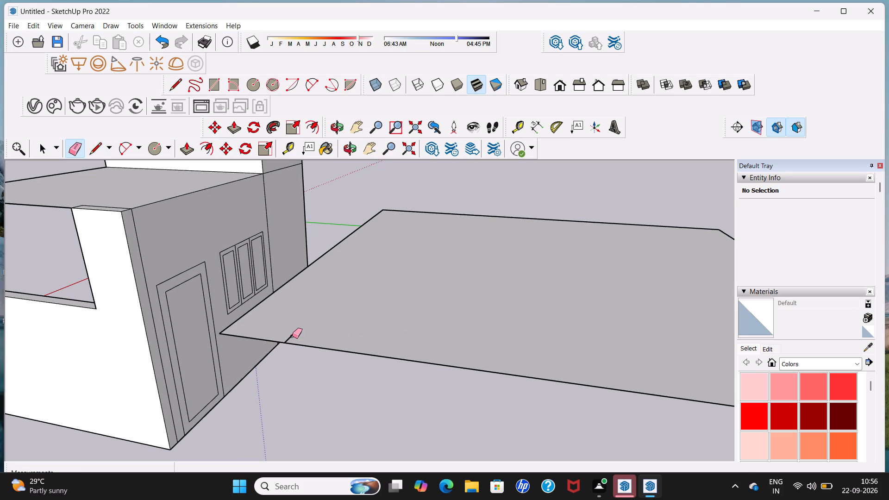
click(292, 336)
scroll(319, 330, down, 7)
scroll(566, 375, up, 4)
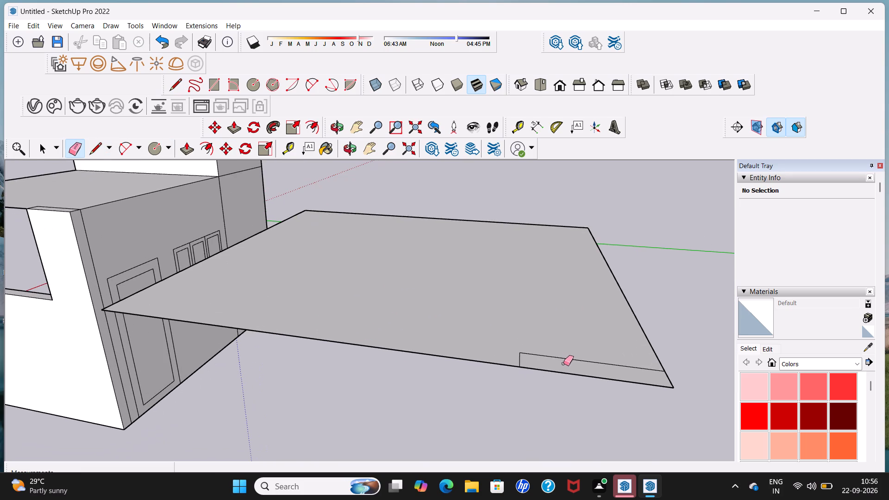
click(564, 357)
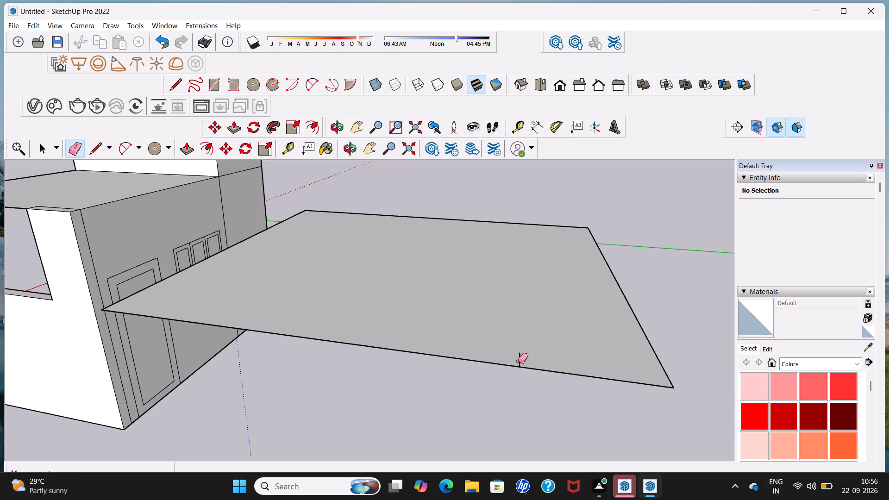
click(520, 360)
key(space)
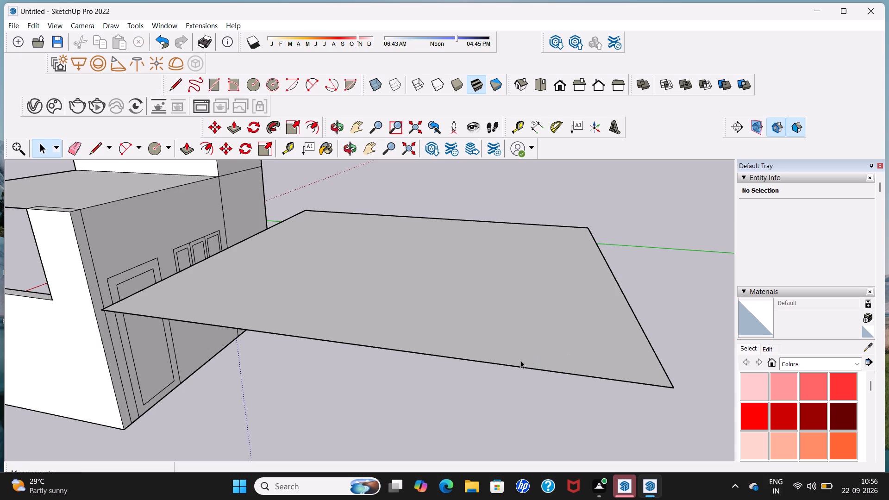
Push/Pull the copied rectangular face upward 6" into a slab.
click(235, 131)
click(363, 285)
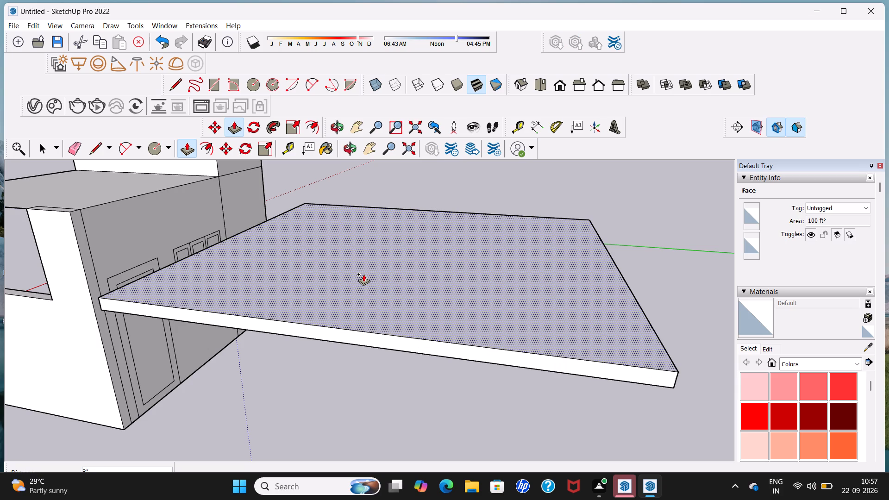
key(6)
key(shift+quotedbl)
key(Return)
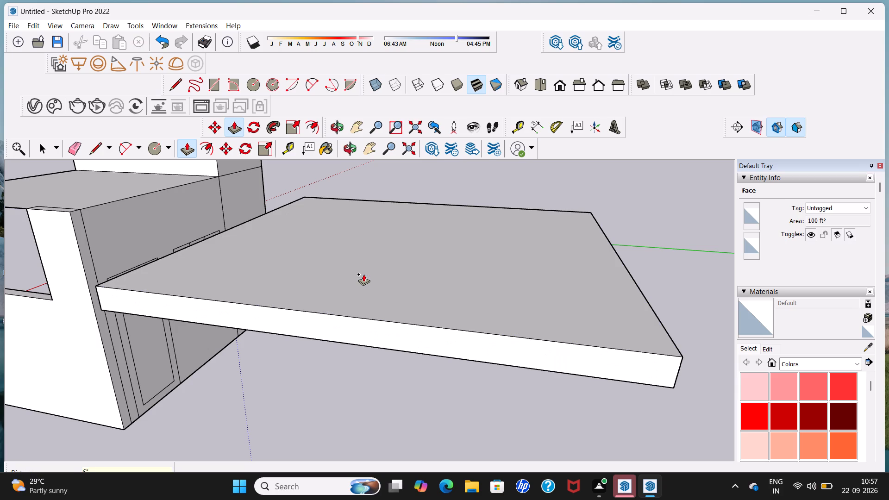
Select the entire slab with all its connected faces and edges and make it a group.
scroll(363, 274, down, 10)
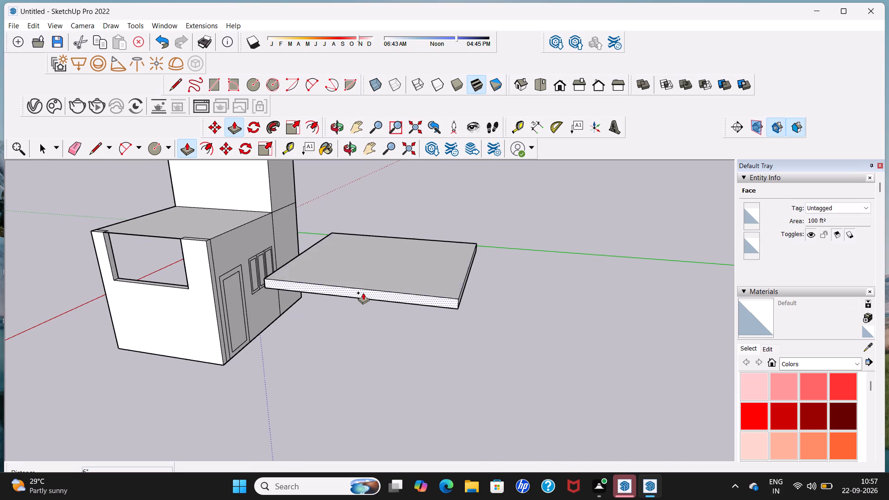
middle_drag(363, 300, 395, 272)
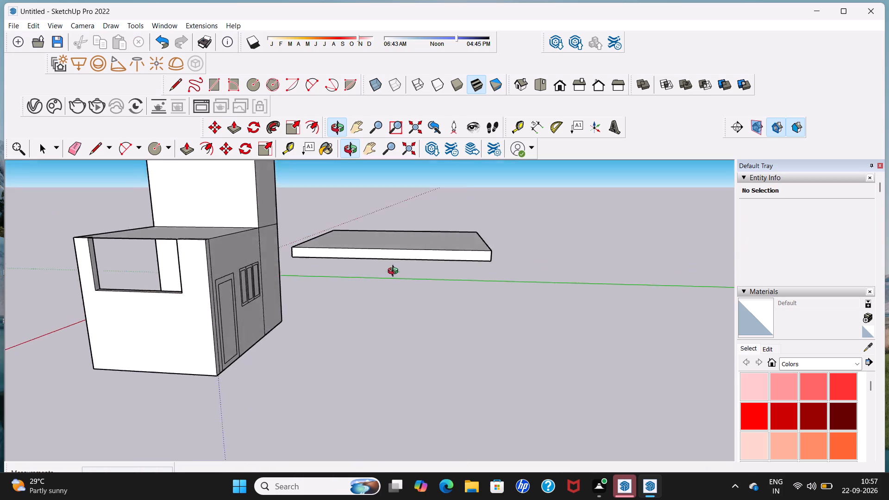
middle_drag(395, 272, 449, 319)
key(space)
triple_click(434, 296)
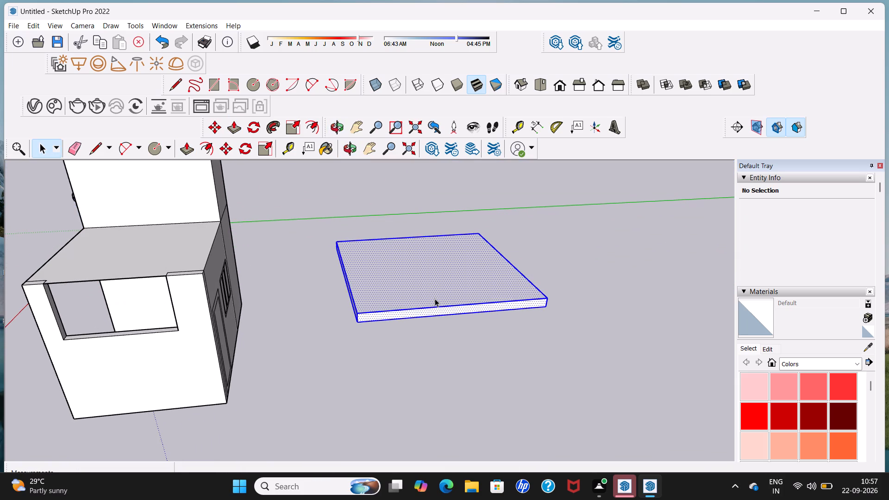
right_click(429, 294)
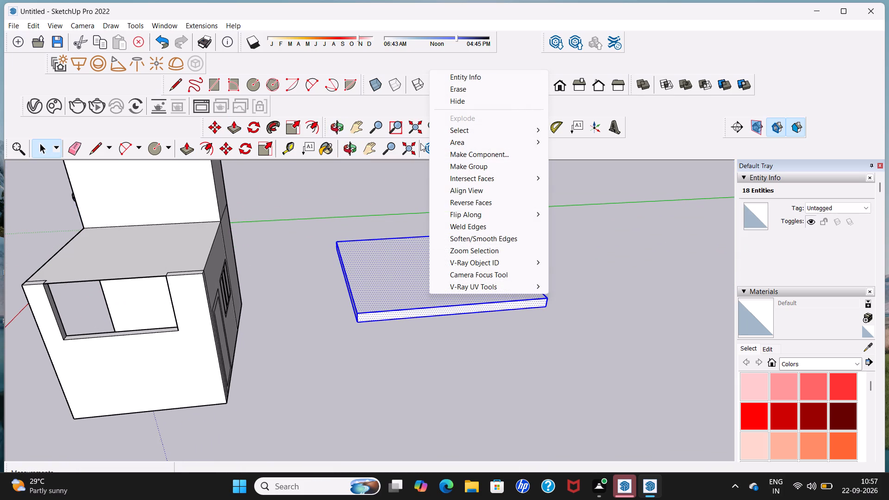
click(454, 166)
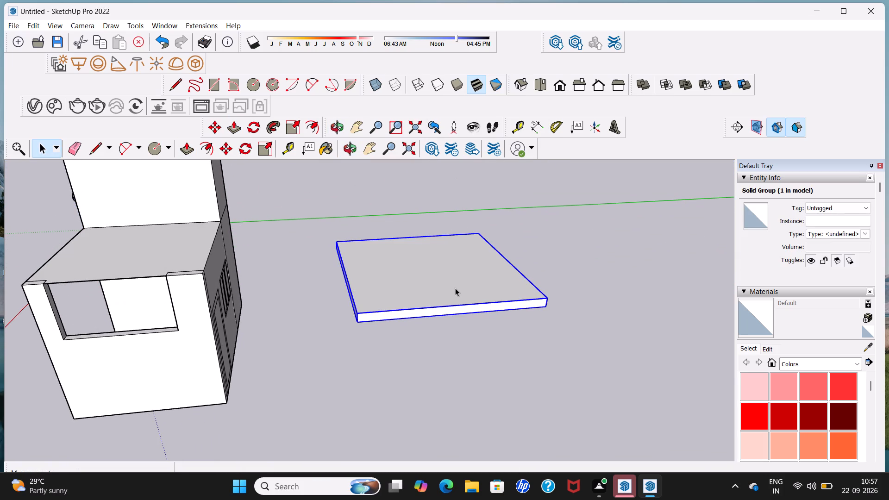
Move the slab group from its bottom corner onto the matching top outer corner of the bay as its roof.
click(225, 151)
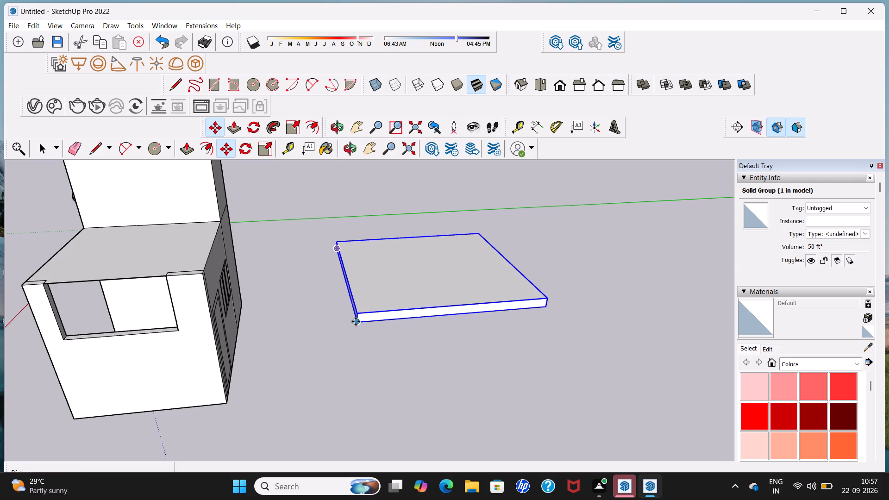
click(356, 321)
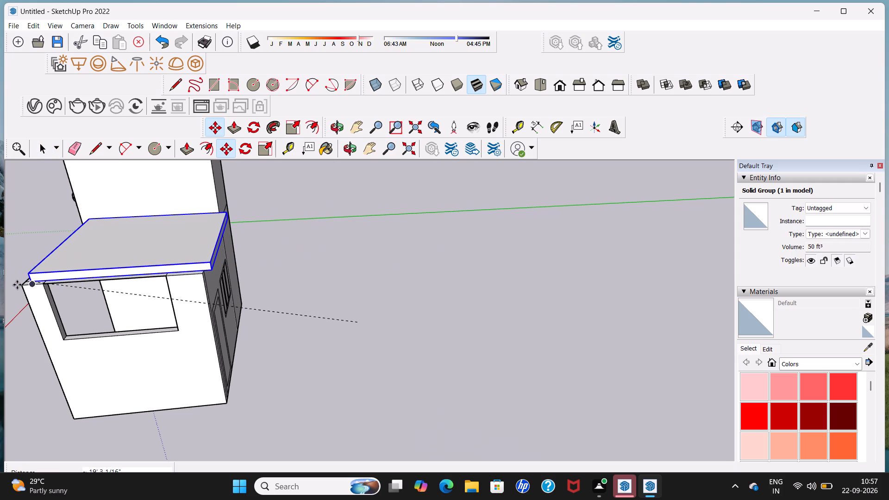
scroll(17, 285, up, 5)
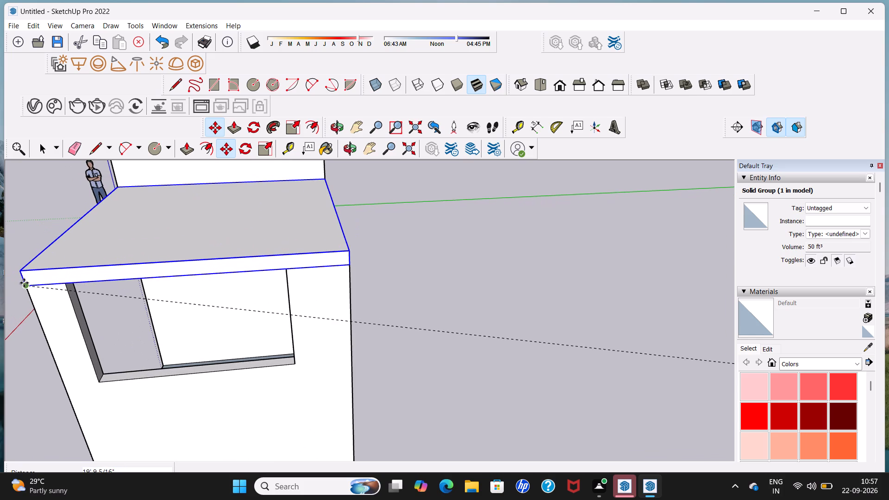
click(24, 283)
key(space)
Deselect the roof slab and examine how it sits on the bay and against the raised block from several sides.
middle_drag(24, 292, 133, 299)
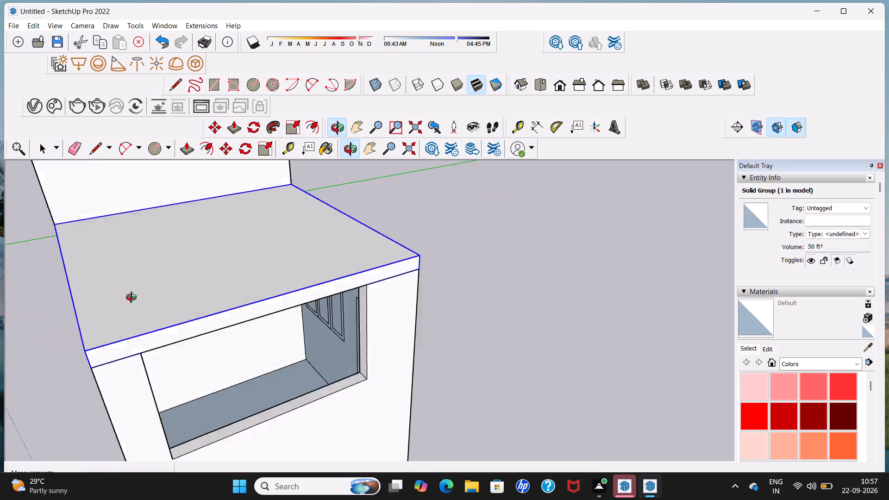
middle_drag(133, 299, 201, 244)
scroll(201, 242, down, 7)
scroll(219, 275, down, 5)
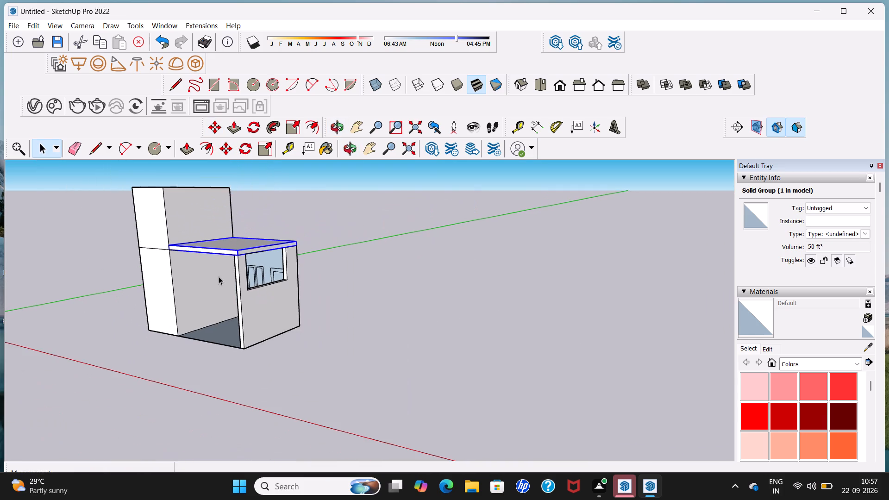
middle_drag(216, 279, 308, 255)
middle_drag(227, 259, 308, 253)
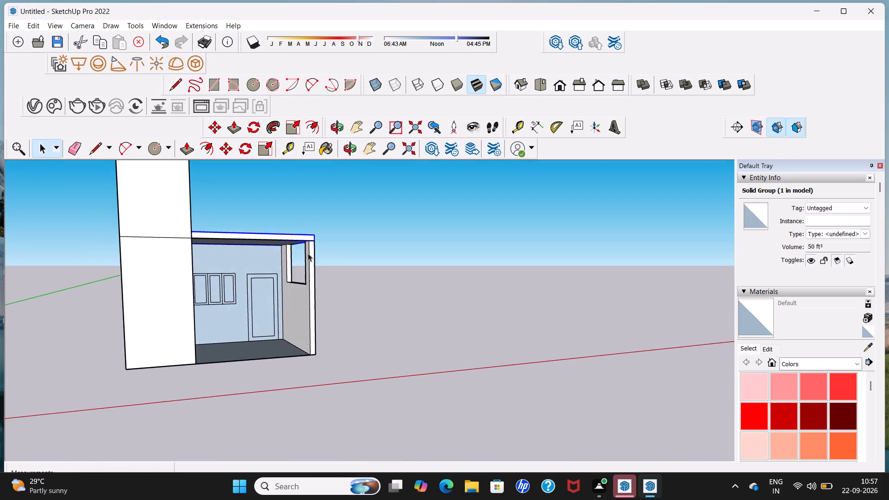
scroll(308, 253, up, 5)
scroll(308, 250, down, 12)
middle_drag(308, 261, 297, 264)
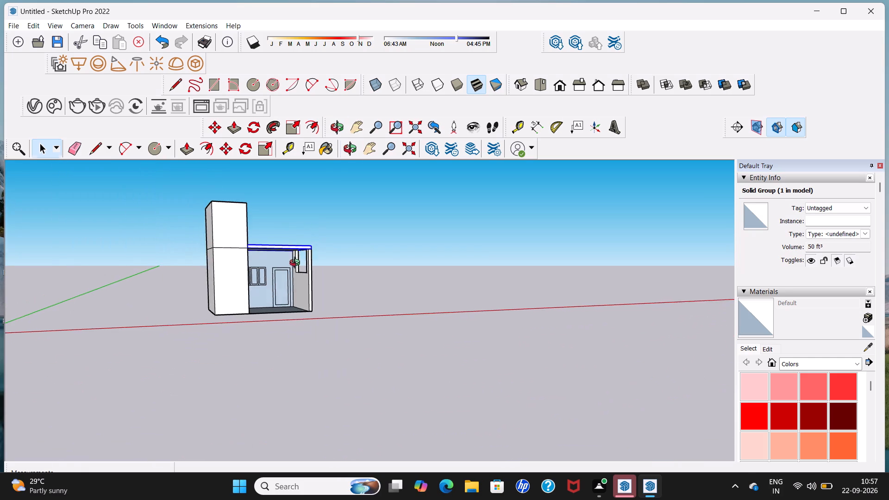
middle_drag(297, 264, 258, 294)
scroll(292, 266, down, 1)
scroll(266, 262, up, 4)
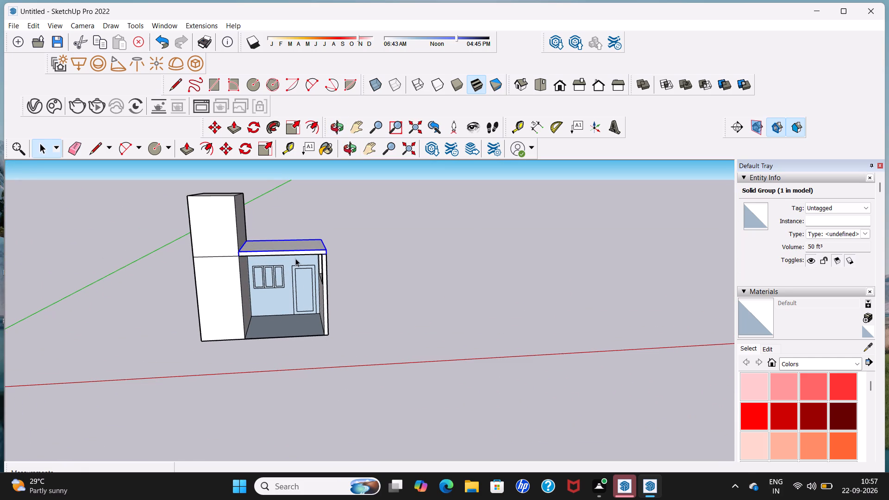
middle_drag(310, 268, 283, 229)
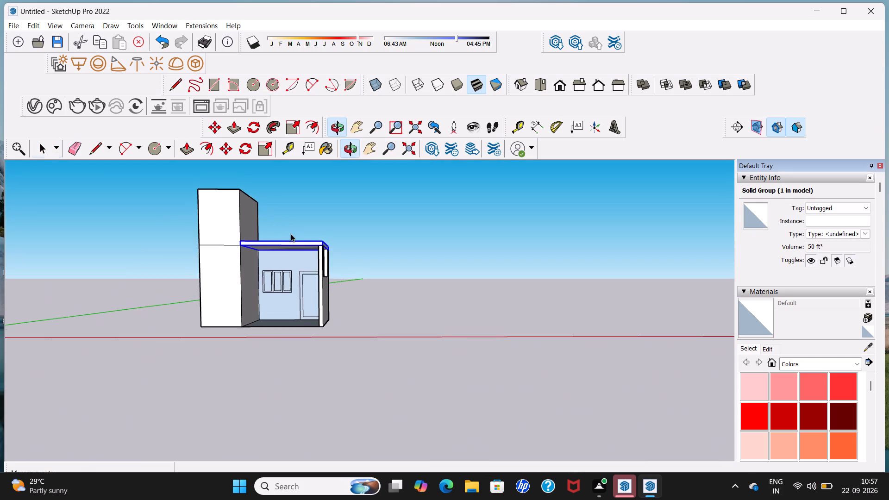
scroll(291, 234, up, 10)
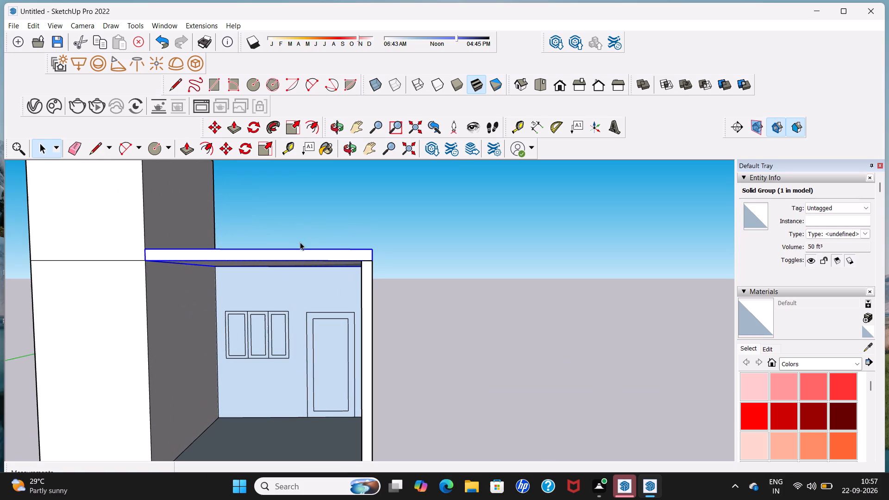
click(414, 245)
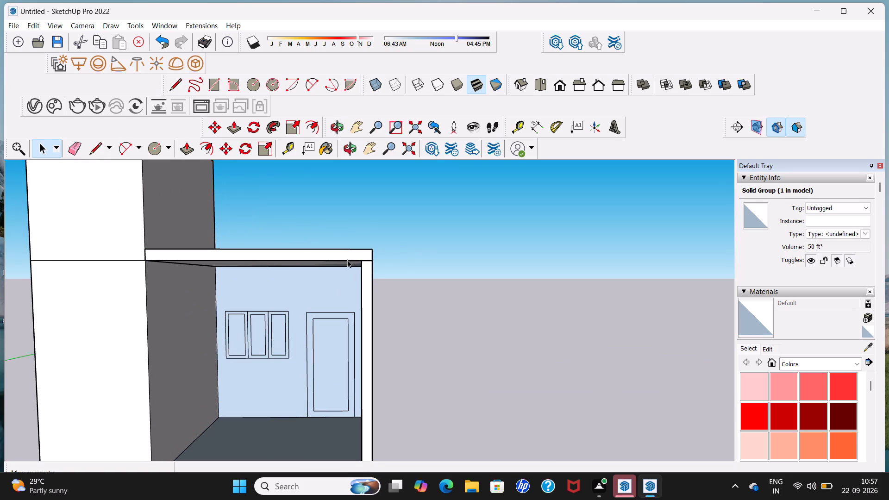
middle_drag(338, 255, 231, 316)
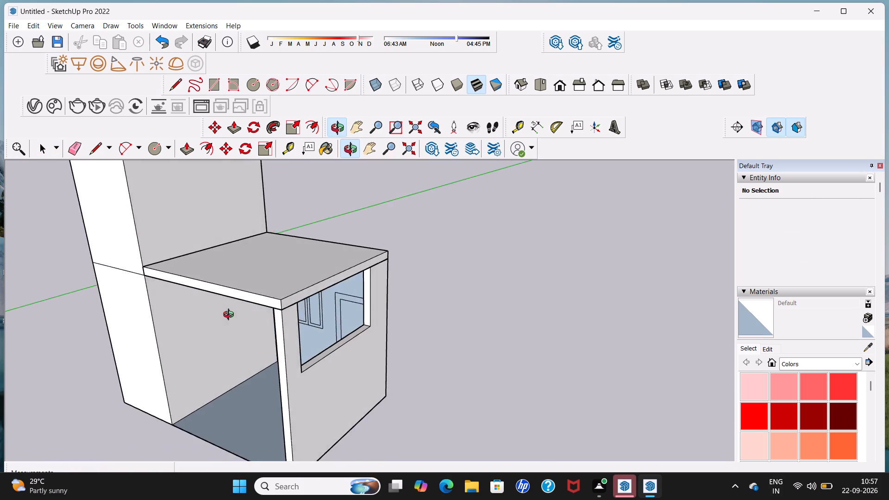
middle_drag(231, 316, 380, 281)
scroll(374, 272, down, 9)
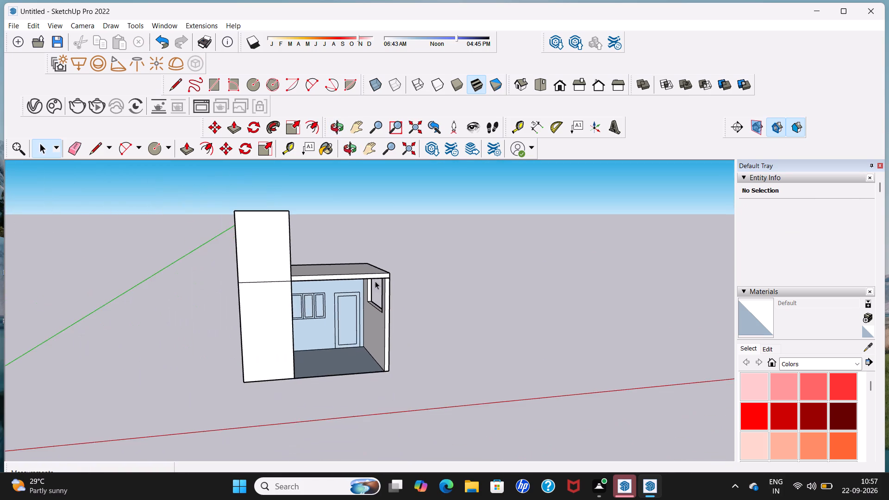
middle_drag(373, 286, 268, 309)
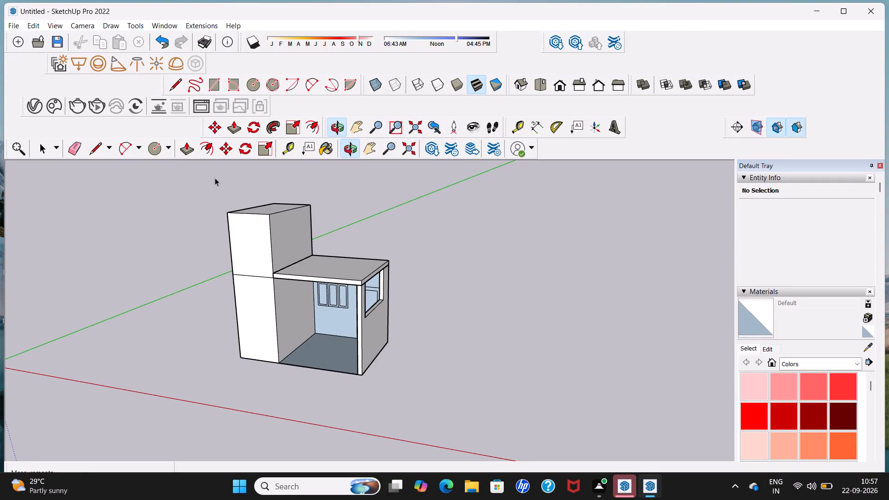
Draw a front railing outline on the roof slab: 3' up the block's front edge, across to the slab's outer side, and down to its corner.
click(174, 88)
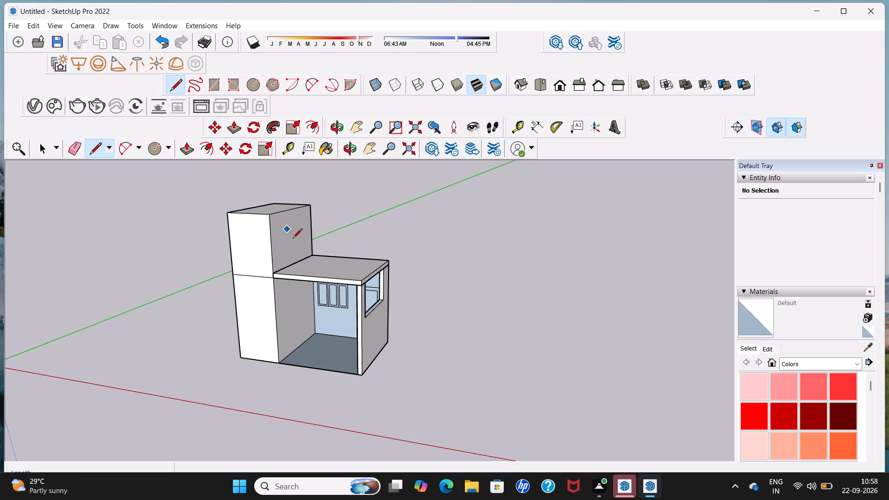
scroll(266, 271, up, 5)
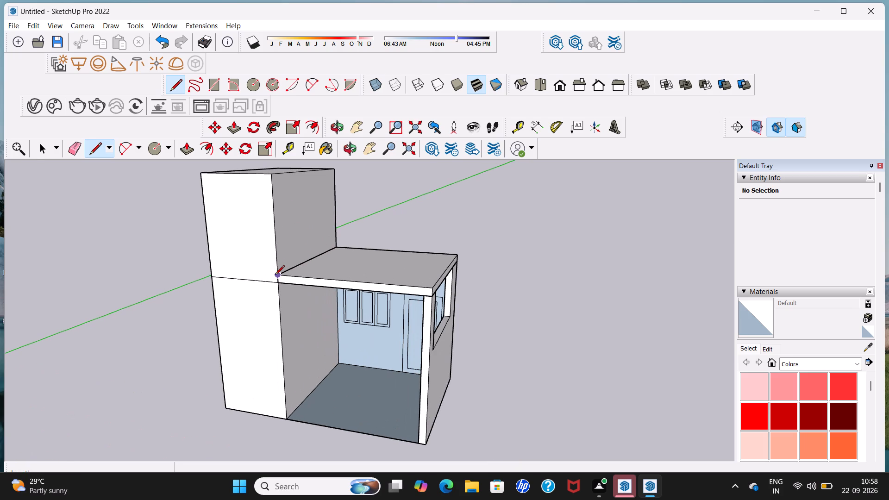
click(275, 275)
key(3)
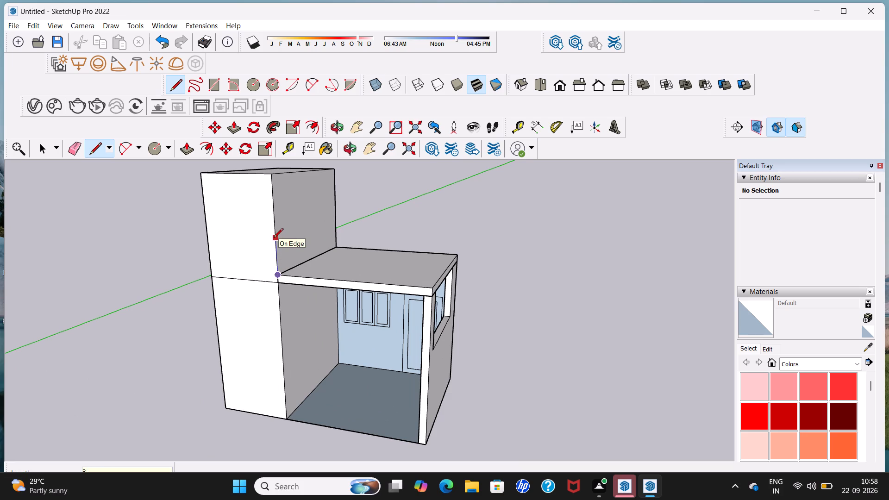
key(apostrophe)
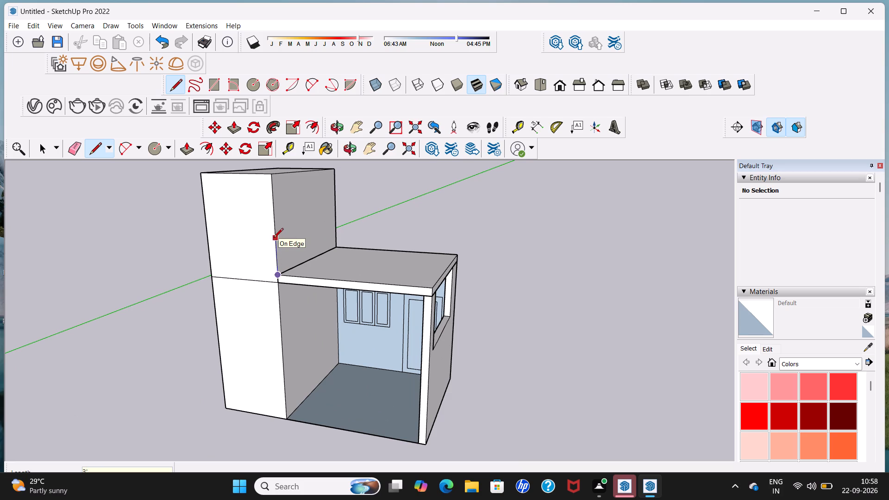
key(Return)
click(274, 230)
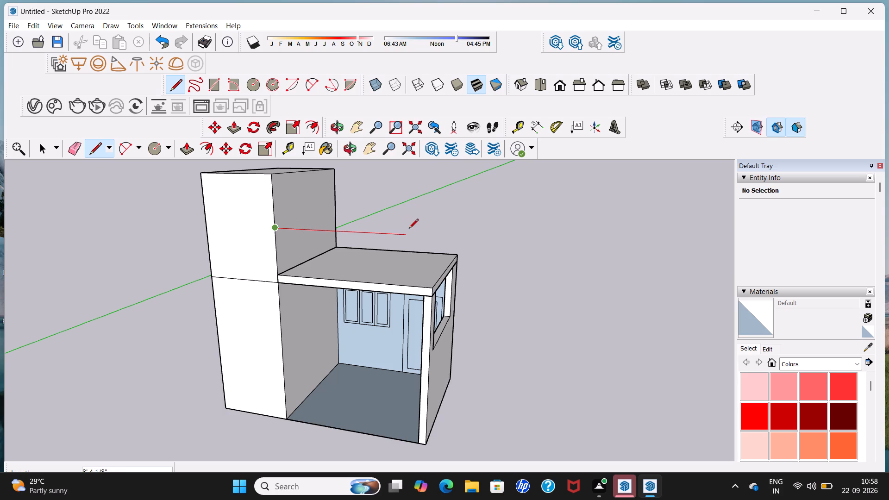
click(433, 239)
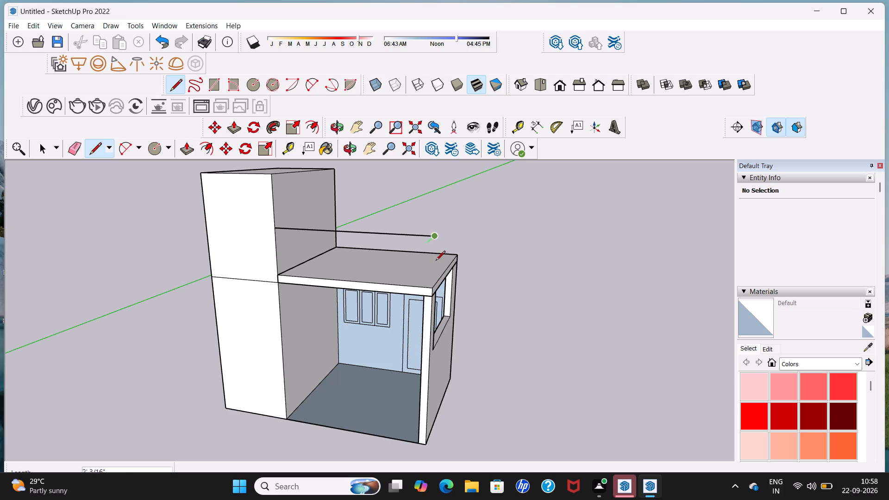
click(436, 285)
drag(435, 284, 465, 283)
key(space)
key(ctrl+z)
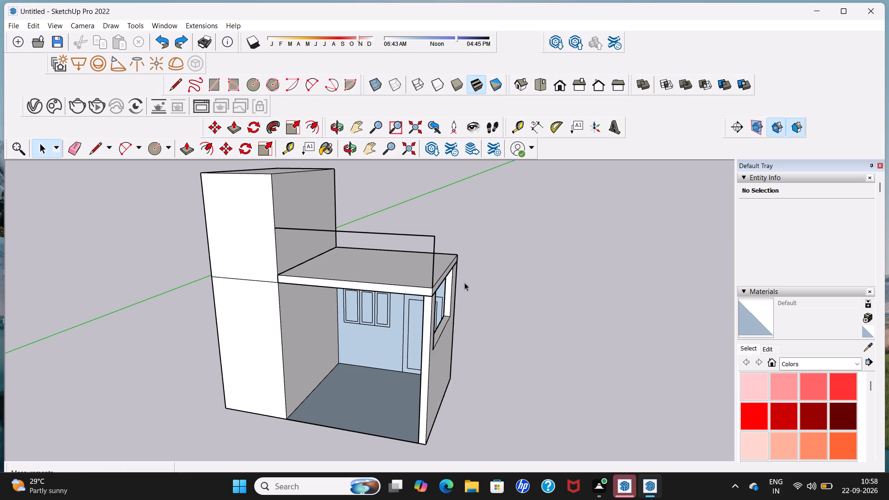
Draw two horizontal lines about 10' long across the railing outline's lower half, from the block's edge to the outer vertical.
middle_drag(325, 287, 408, 273)
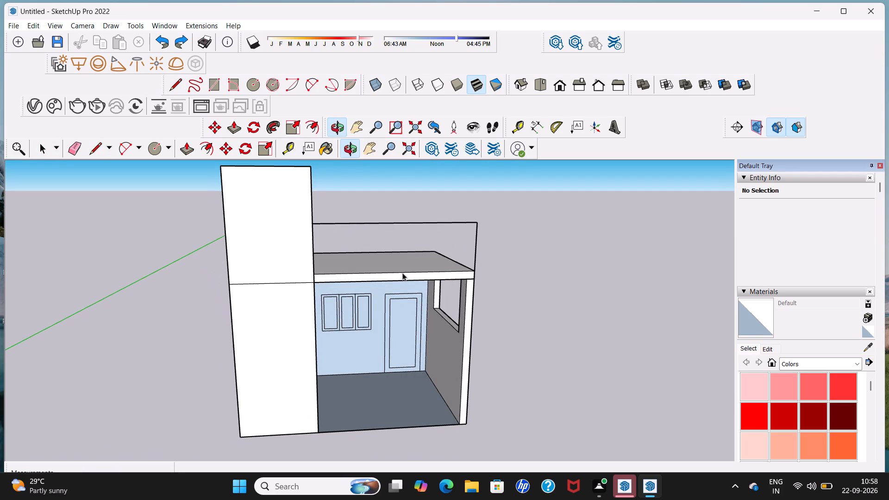
scroll(402, 273, up, 3)
middle_drag(390, 312, 388, 313)
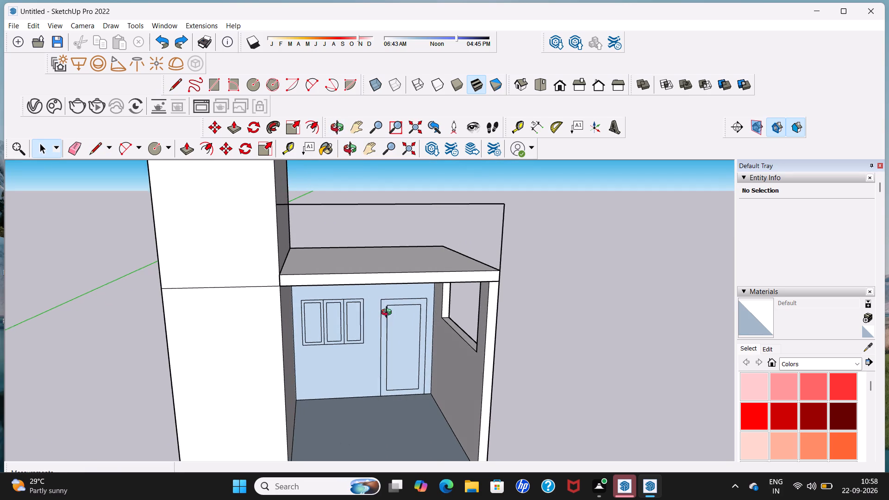
middle_drag(388, 313, 344, 319)
scroll(387, 315, down, 1)
scroll(344, 303, up, 2)
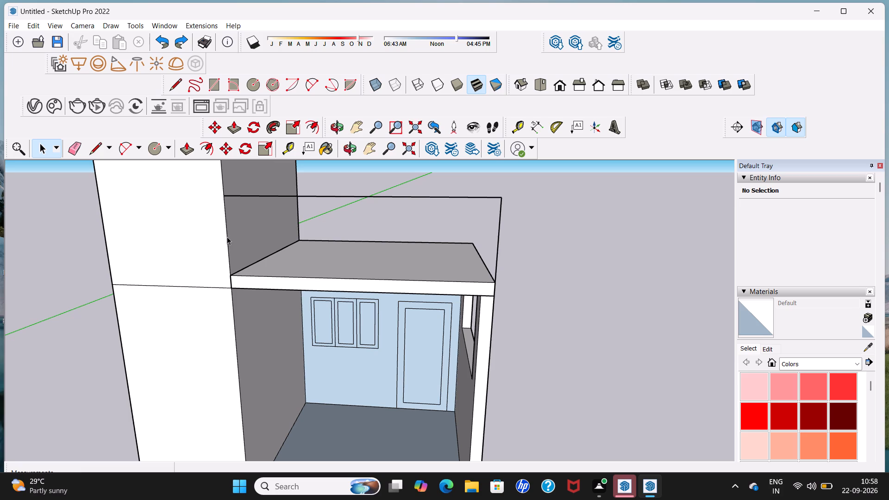
click(176, 88)
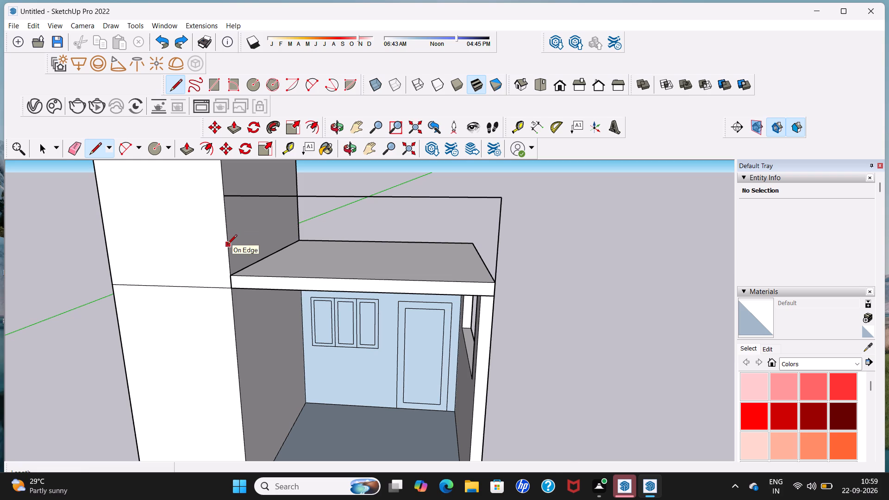
scroll(227, 244, up, 3)
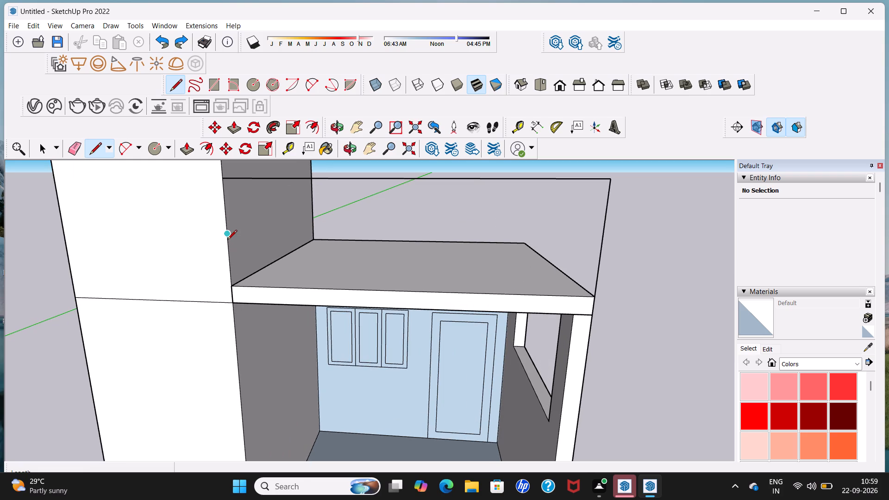
click(227, 241)
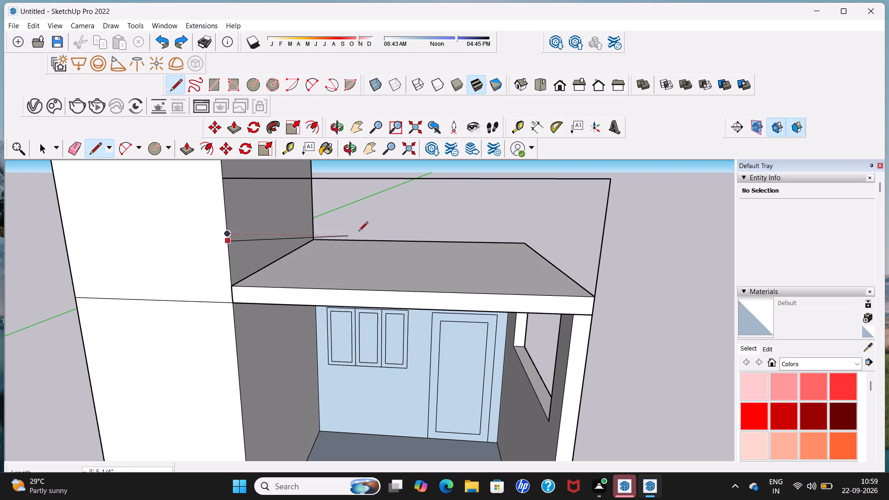
click(596, 252)
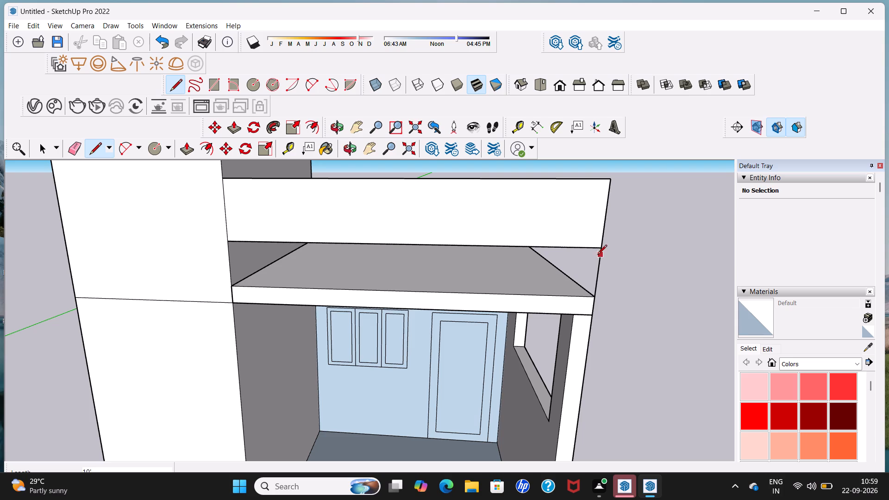
click(598, 269)
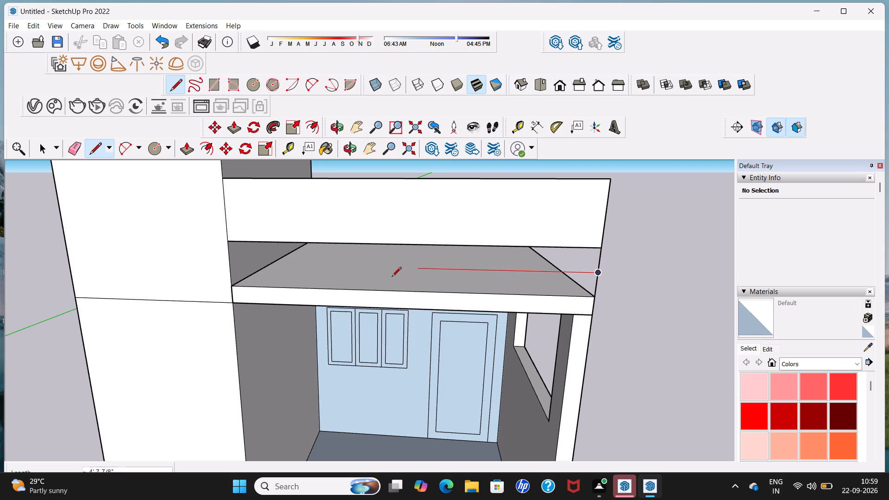
click(232, 268)
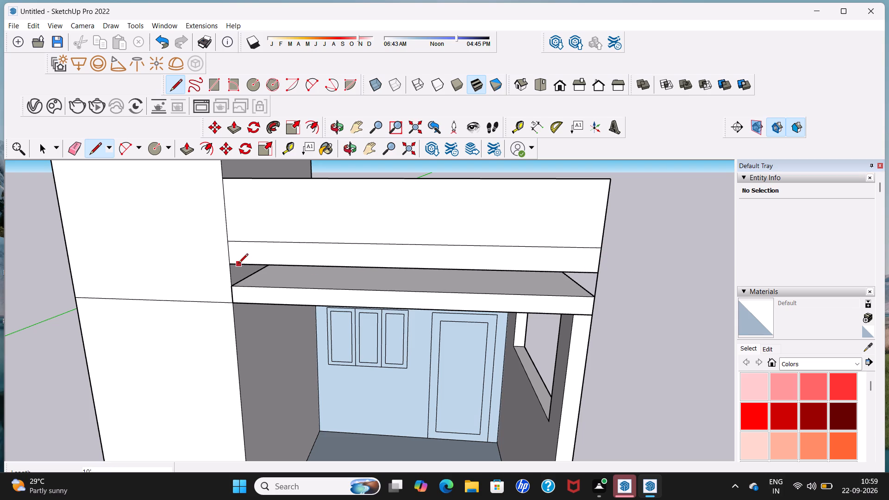
Draw a third horizontal line about 10' long across the railing outline, just below the second one, leaving a thin strip.
scroll(239, 264, up, 2)
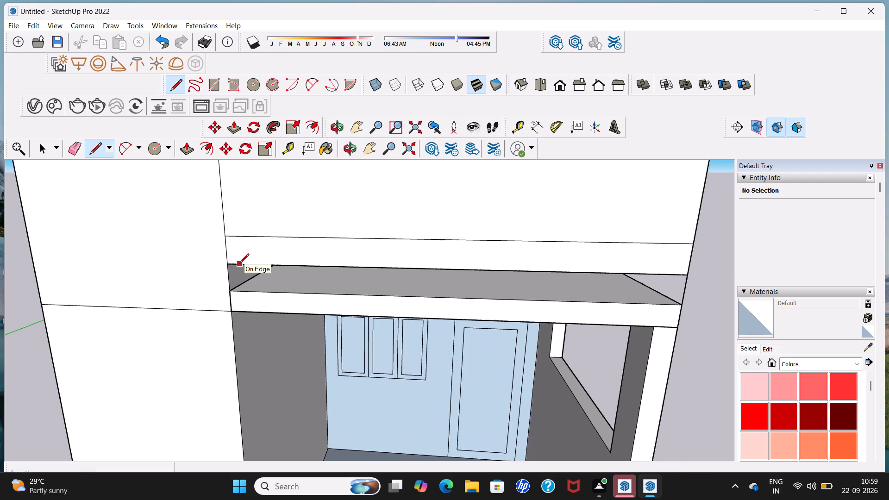
scroll(239, 264, up, 4)
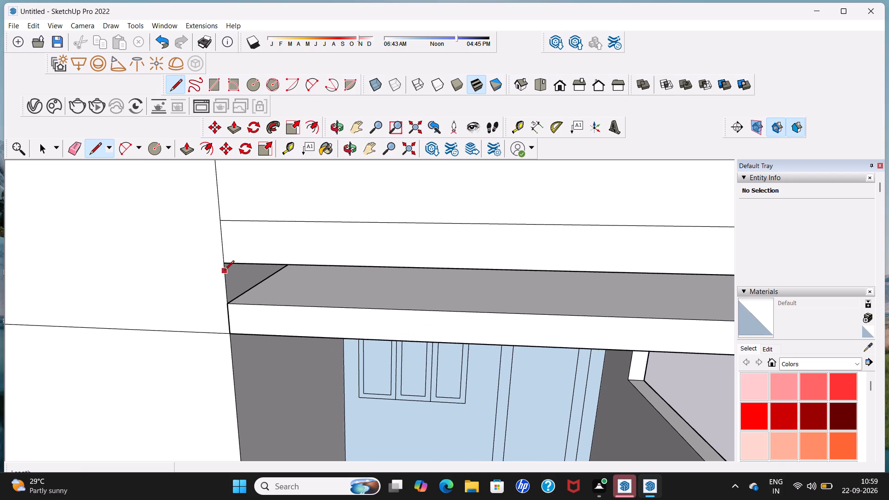
scroll(224, 268, up, 5)
click(224, 268)
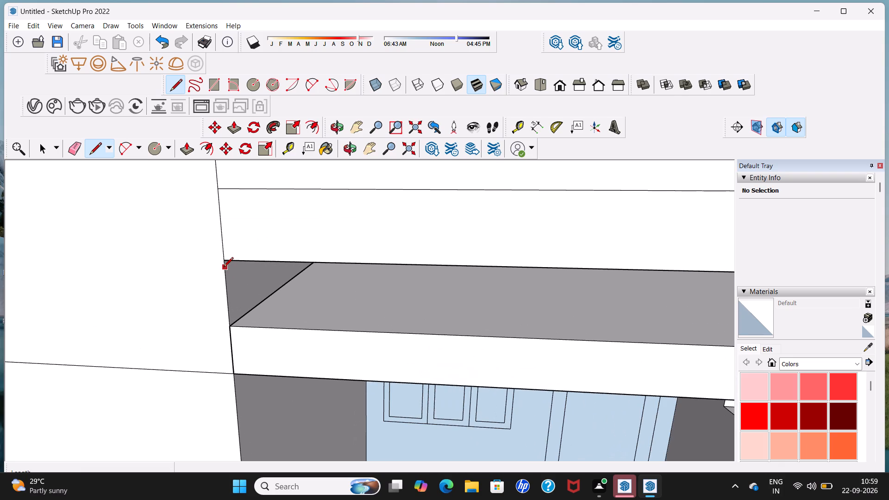
scroll(281, 267, down, 6)
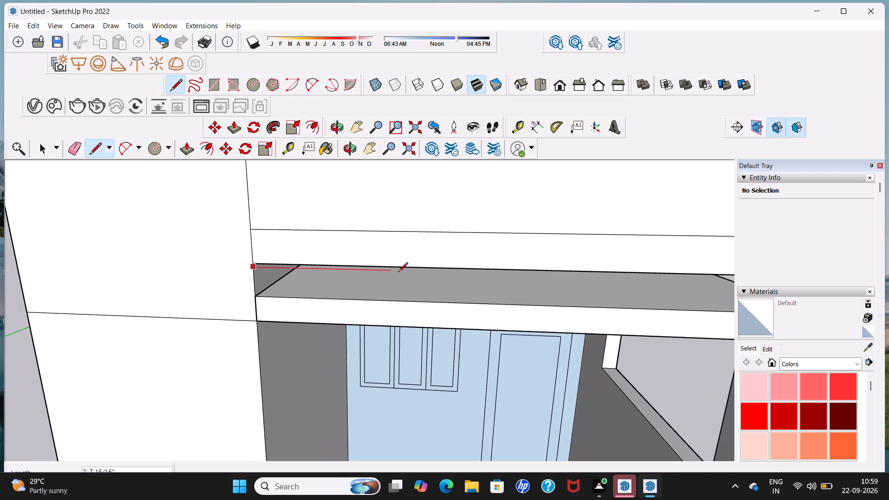
scroll(419, 276, down, 7)
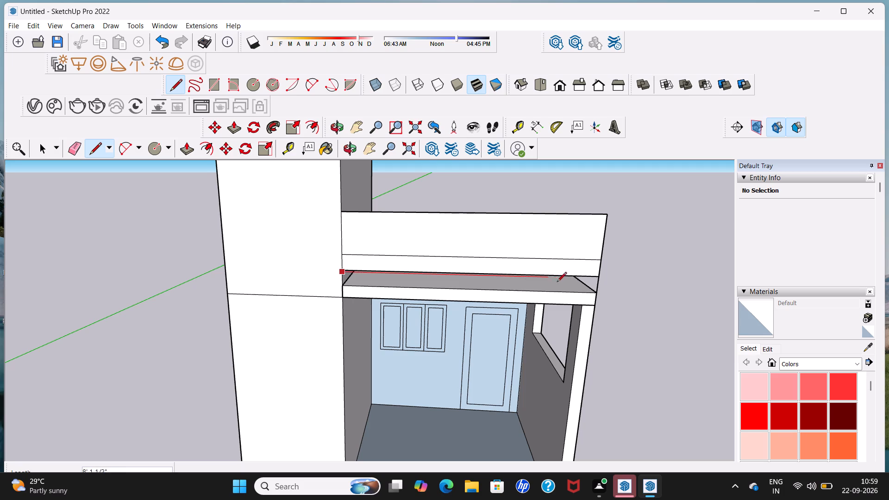
scroll(600, 280, up, 4)
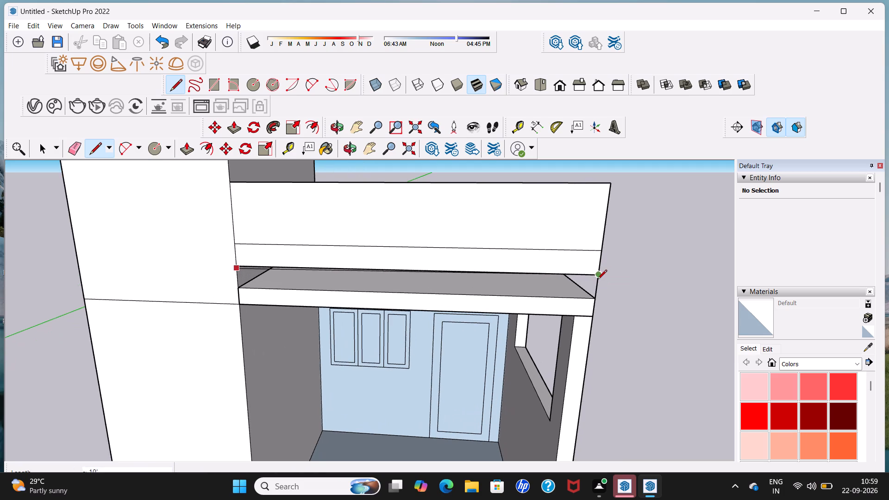
click(595, 281)
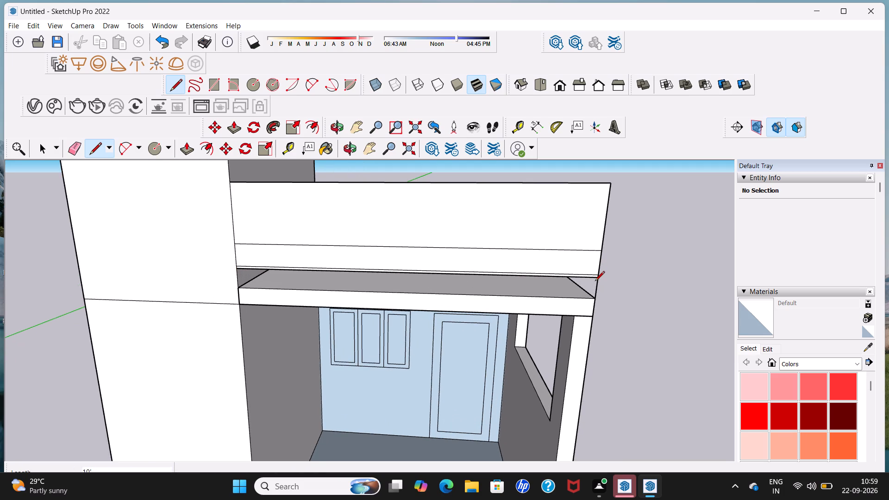
Draw short vertical lines from the roof slab's outer and inner front corners up to the railing's lowest horizontal line.
click(595, 294)
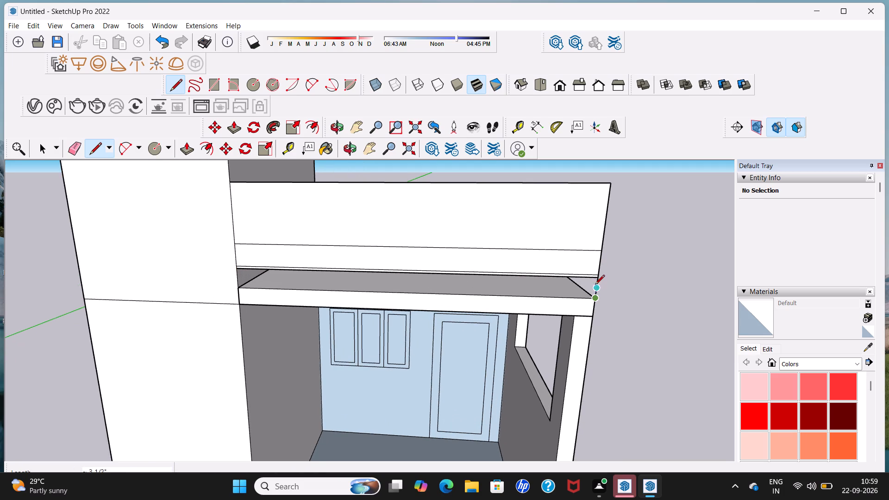
click(595, 281)
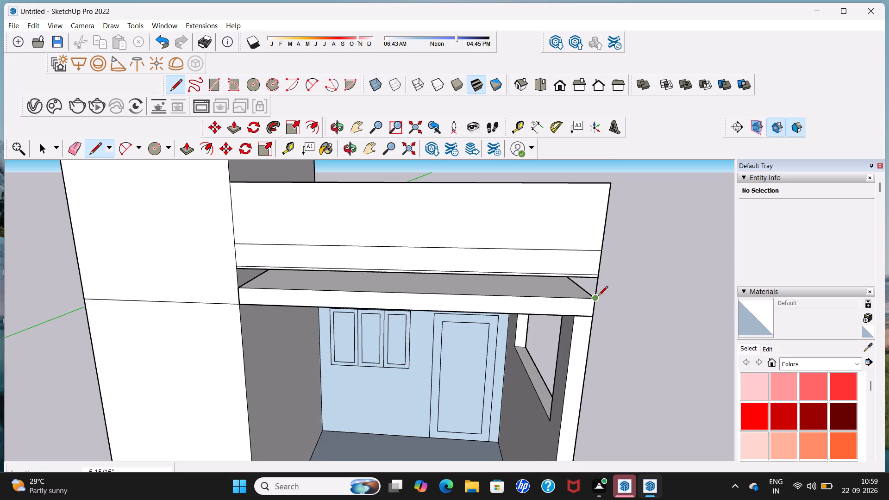
scroll(598, 296, up, 4)
click(596, 296)
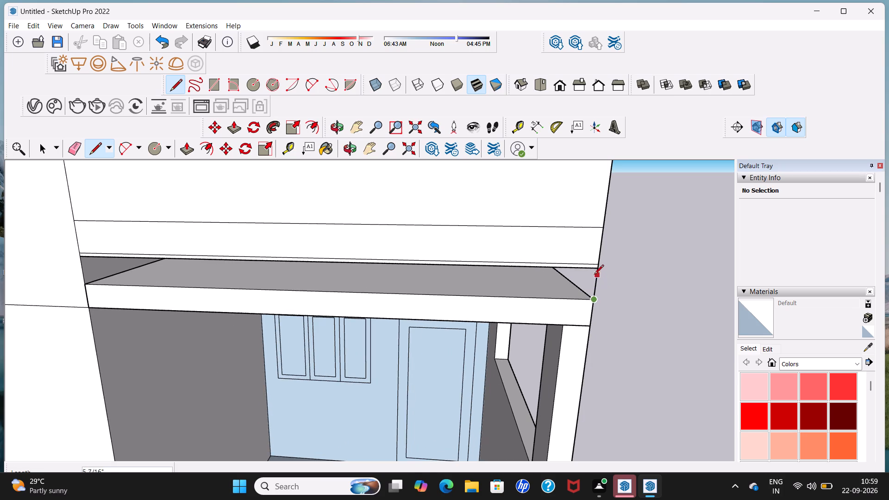
click(594, 274)
scroll(594, 278, down, 5)
key(space)
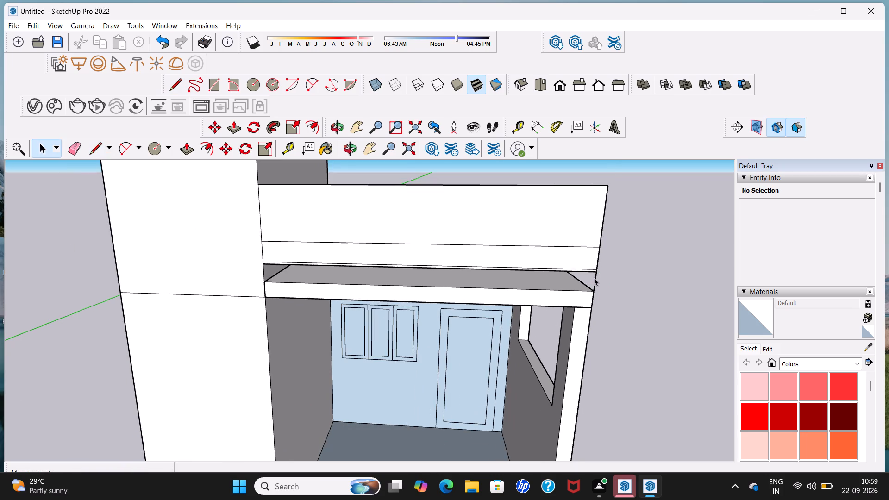
scroll(239, 275, up, 5)
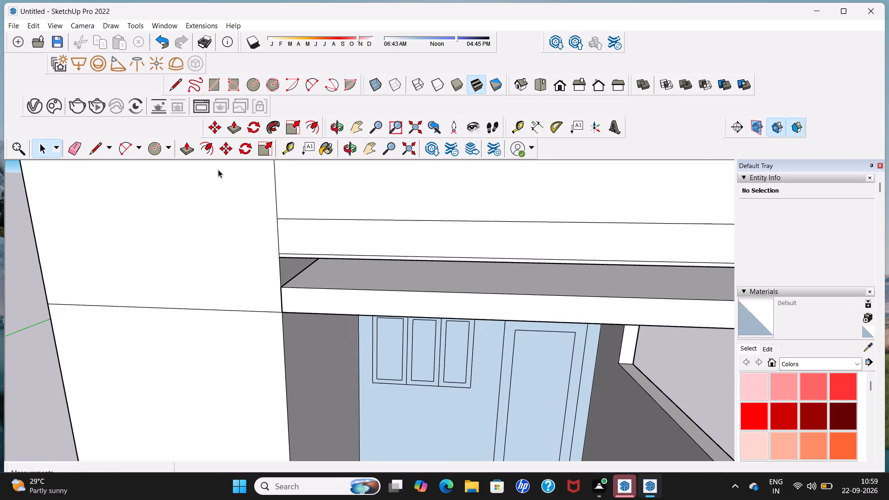
click(166, 86)
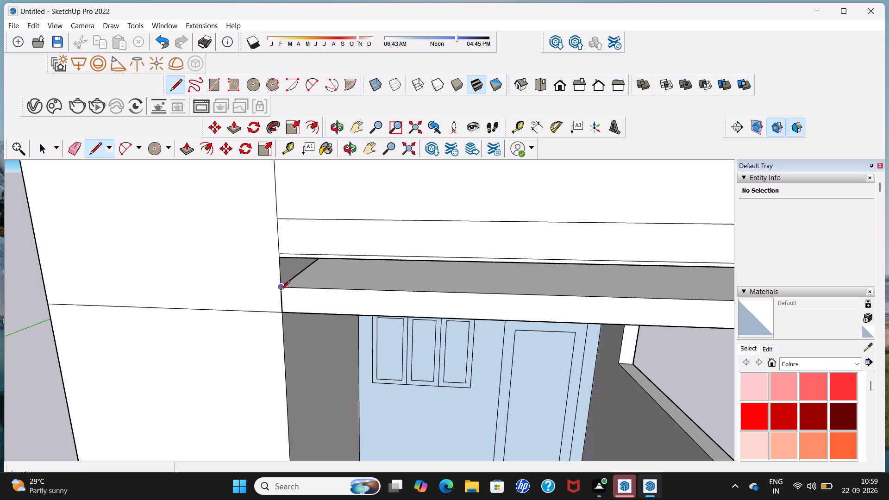
click(282, 291)
click(282, 262)
scroll(283, 259, down, 7)
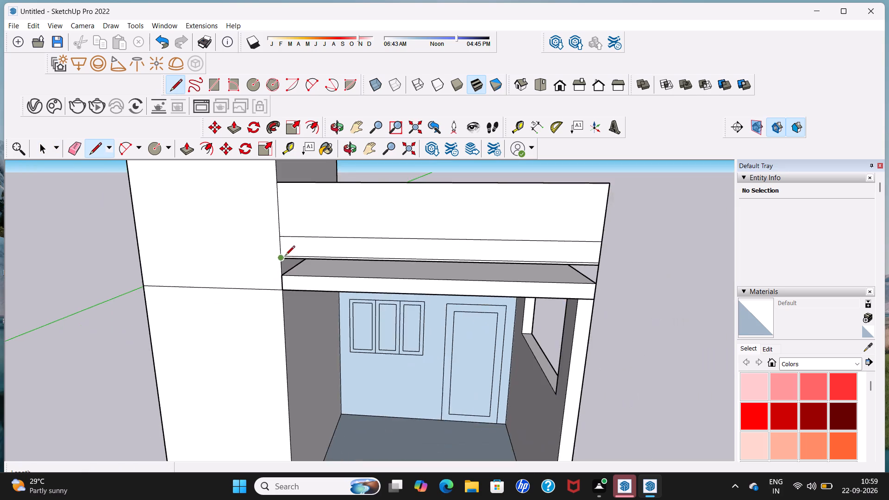
scroll(285, 256, down, 5)
key(space)
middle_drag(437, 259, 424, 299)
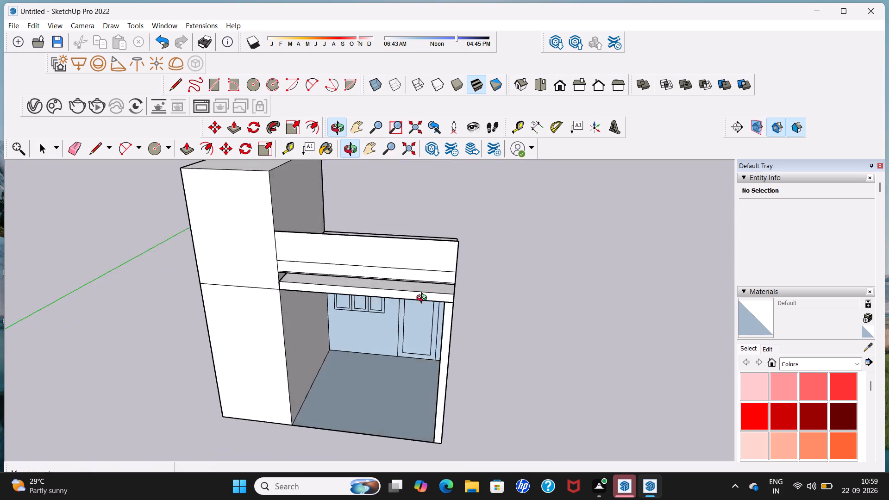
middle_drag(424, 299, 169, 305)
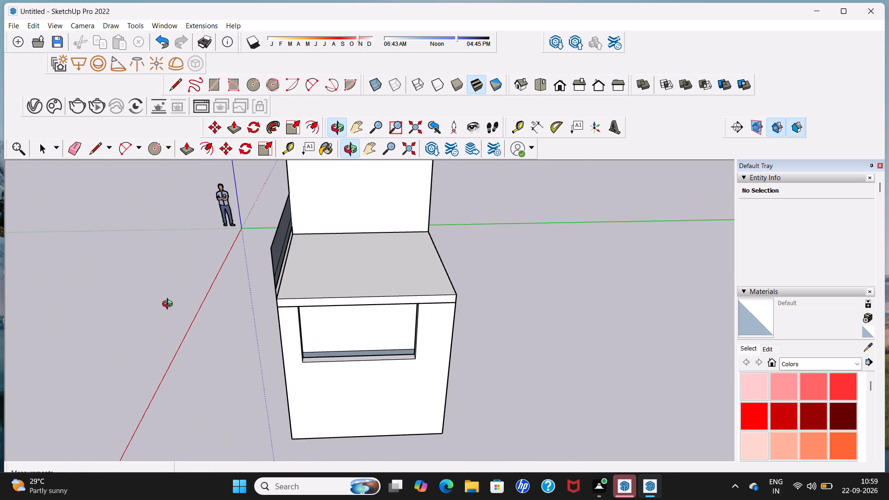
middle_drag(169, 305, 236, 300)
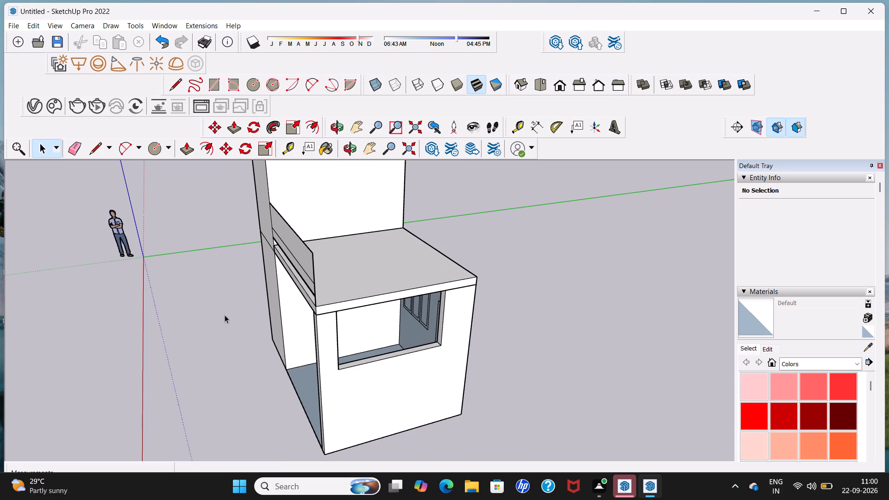
Draw a vertical line about 1' 8" long near the block, from the railing's top edge down to its upper horizontal line.
middle_drag(225, 315, 394, 292)
middle_drag(353, 307, 355, 305)
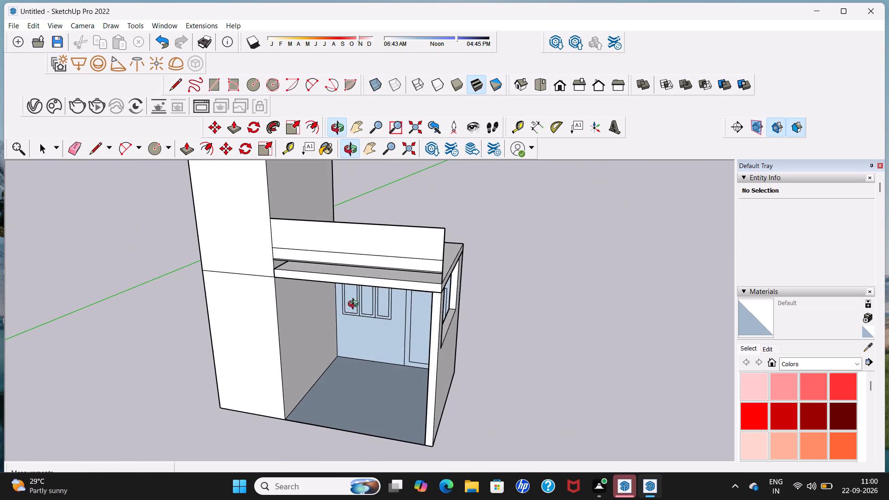
middle_drag(355, 305, 414, 281)
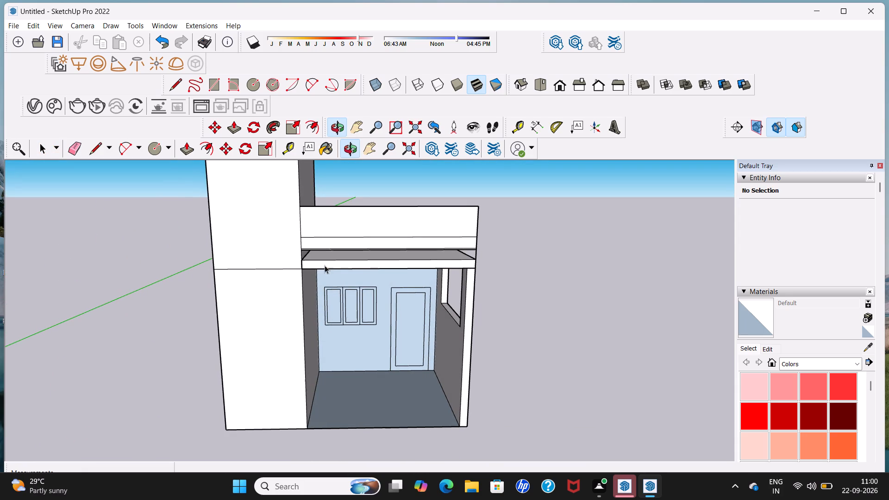
scroll(319, 251, up, 2)
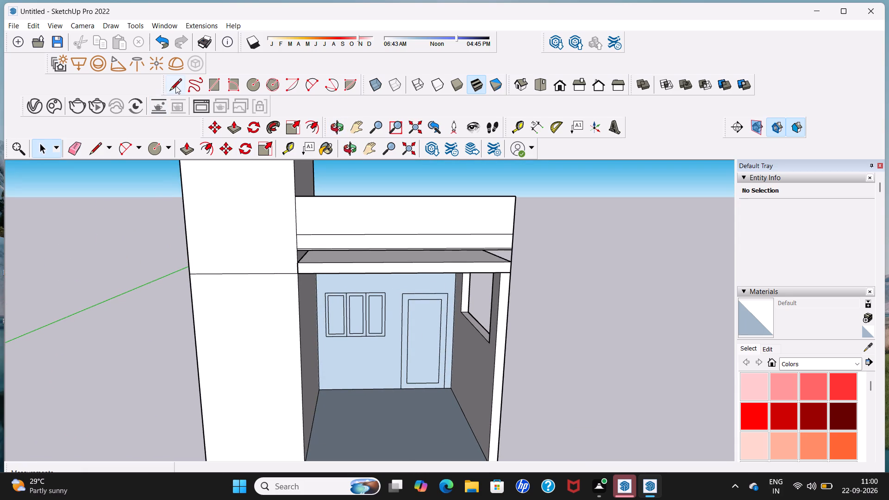
click(175, 86)
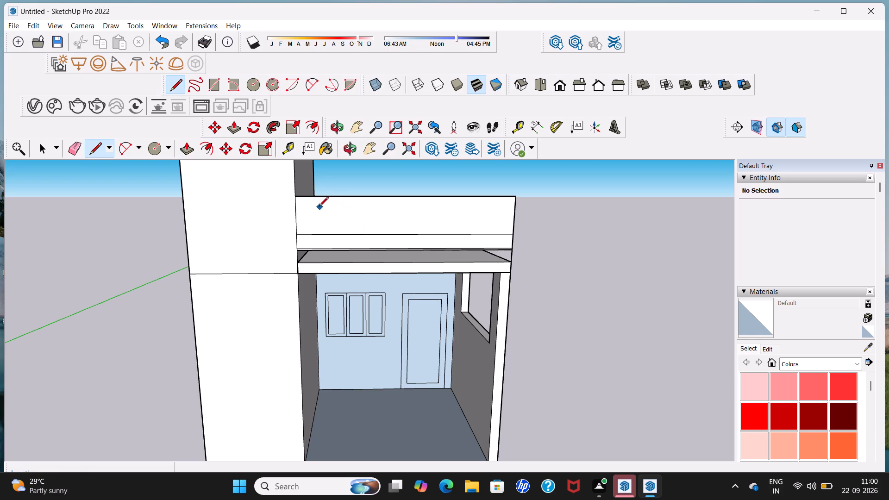
click(333, 198)
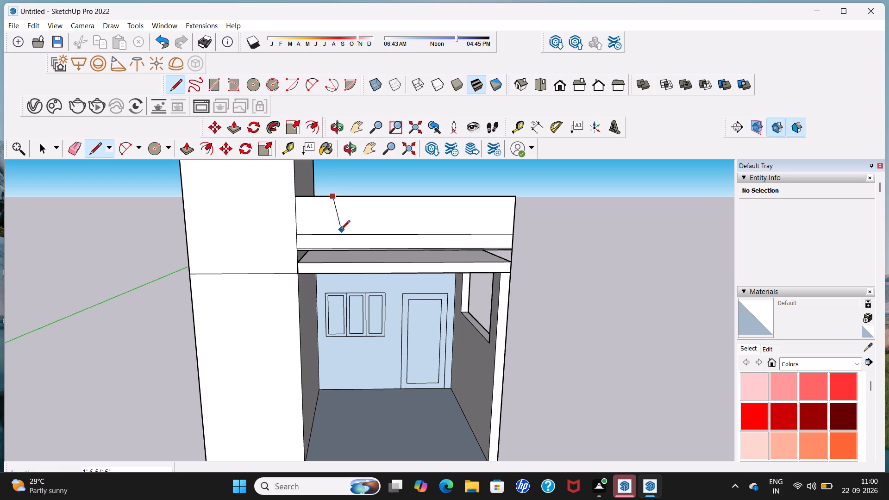
click(337, 232)
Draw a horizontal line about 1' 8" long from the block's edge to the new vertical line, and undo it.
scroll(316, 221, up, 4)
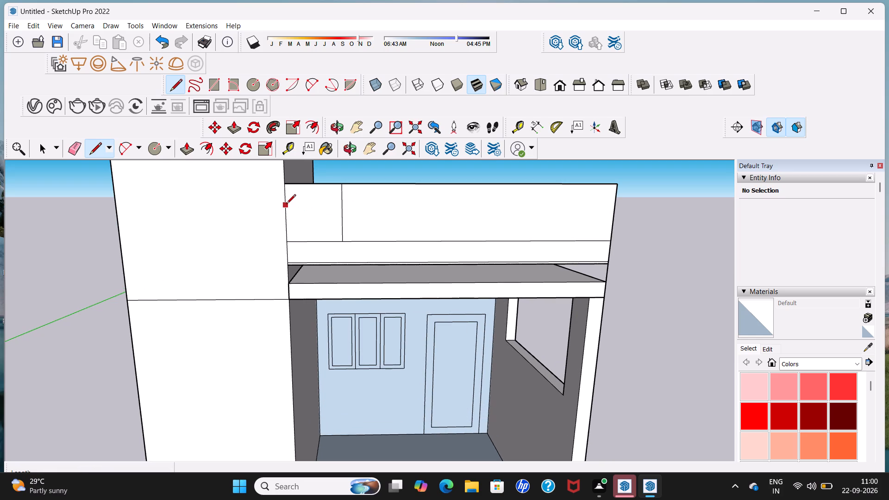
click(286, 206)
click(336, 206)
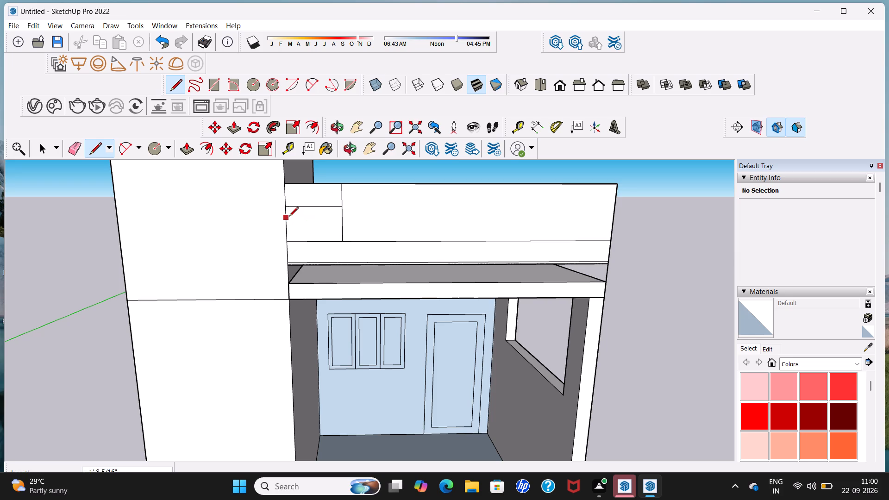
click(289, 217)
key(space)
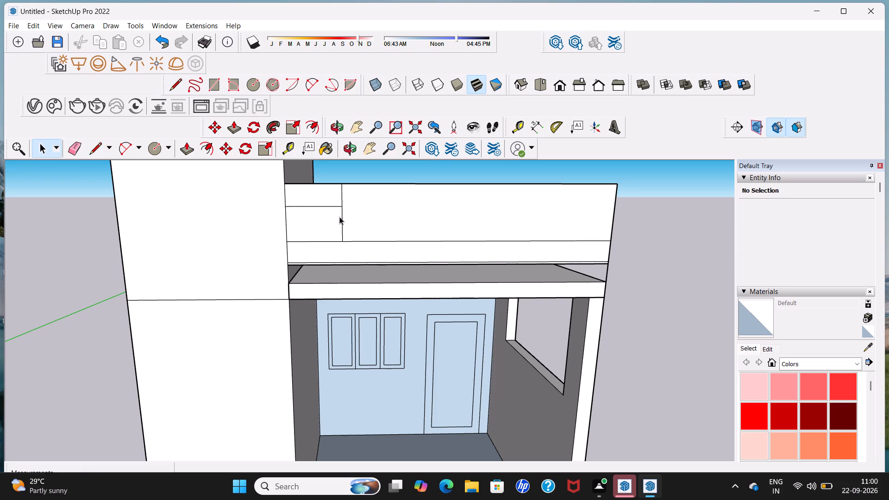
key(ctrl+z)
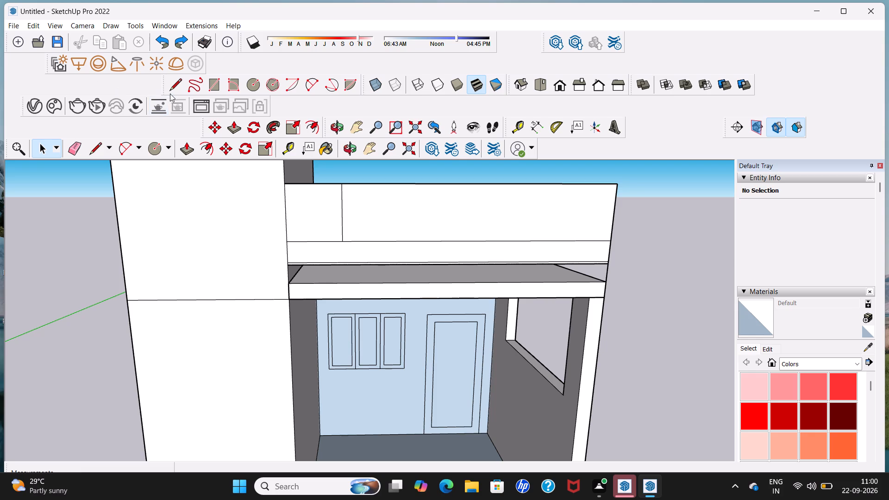
Draw two closely spaced horizontal lines about 1' 8" long from the block's edge to the short vertical line in the railing.
click(172, 89)
scroll(289, 211, up, 4)
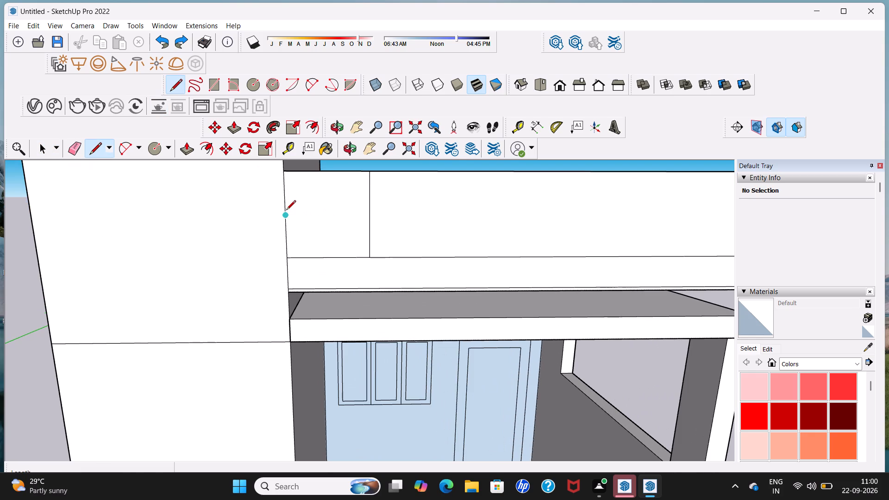
scroll(286, 210, up, 4)
click(286, 210)
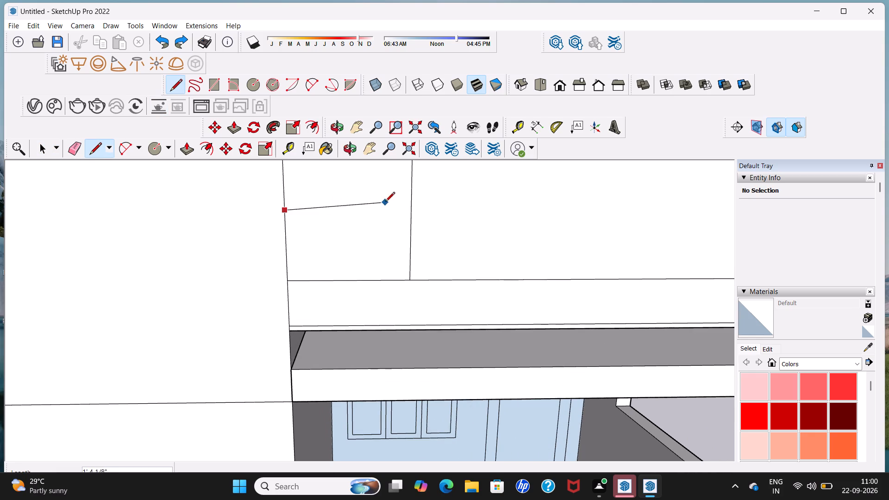
click(407, 210)
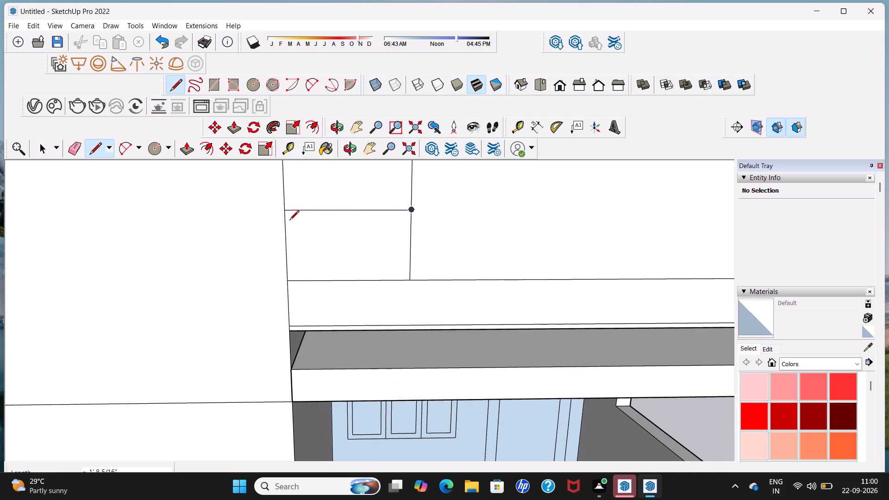
click(286, 223)
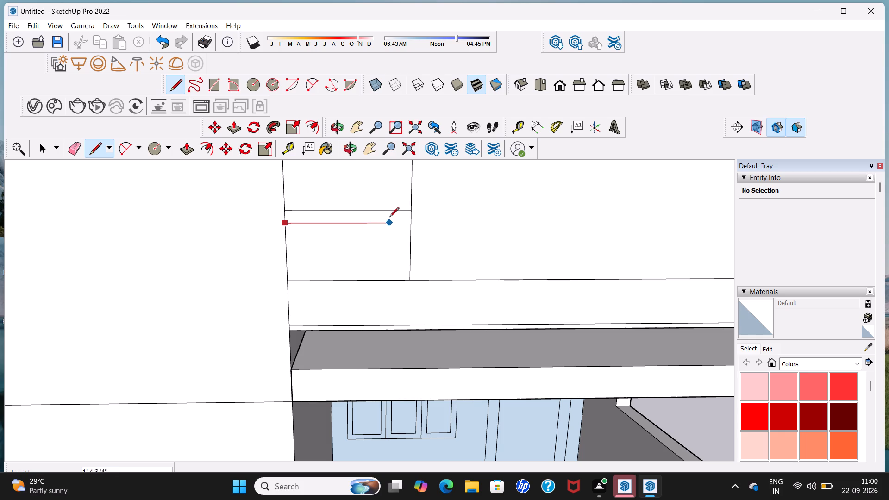
click(407, 221)
scroll(407, 221, down, 10)
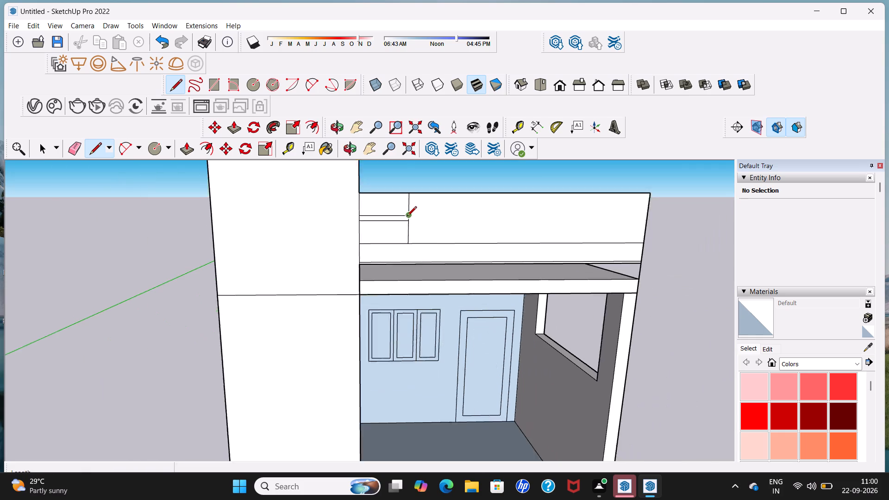
scroll(407, 217, down, 2)
key(space)
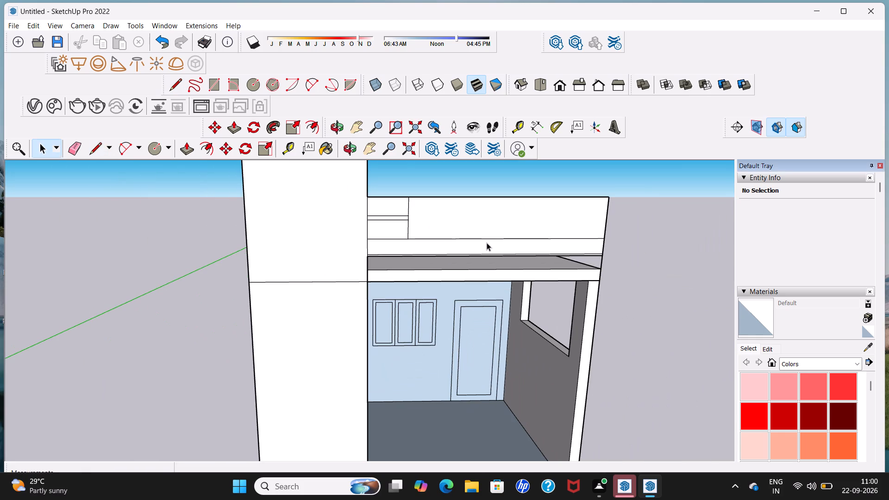
Draw a 10' line along the roof slab's front top edge, from its outer corner to the block, closing the railing's bottom face.
middle_drag(487, 241, 423, 276)
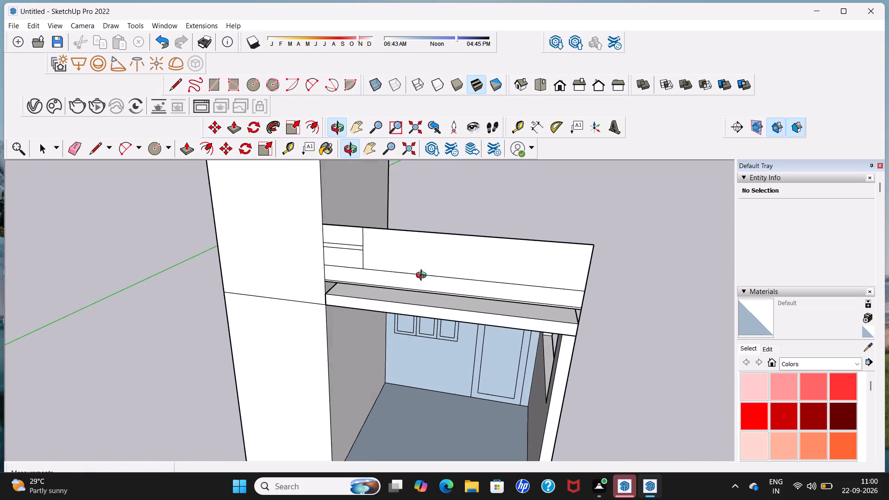
middle_drag(423, 276, 353, 260)
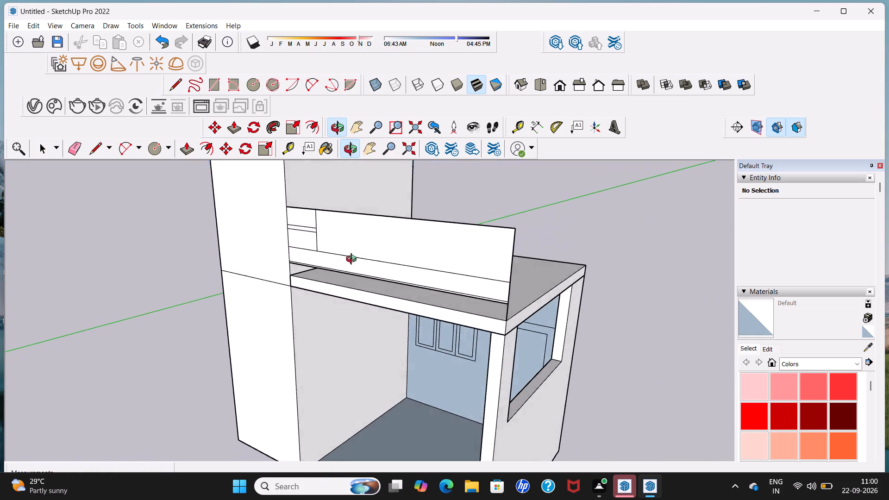
middle_drag(353, 260, 156, 302)
scroll(258, 283, up, 4)
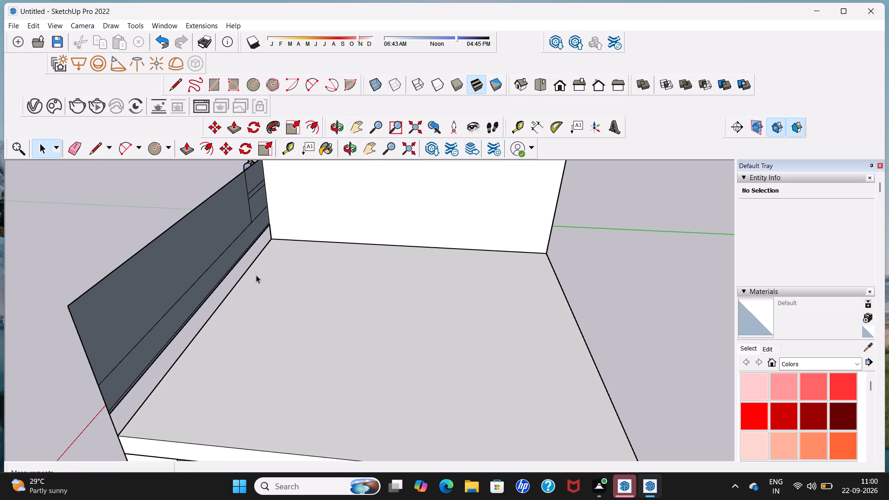
middle_drag(171, 340, 171, 349)
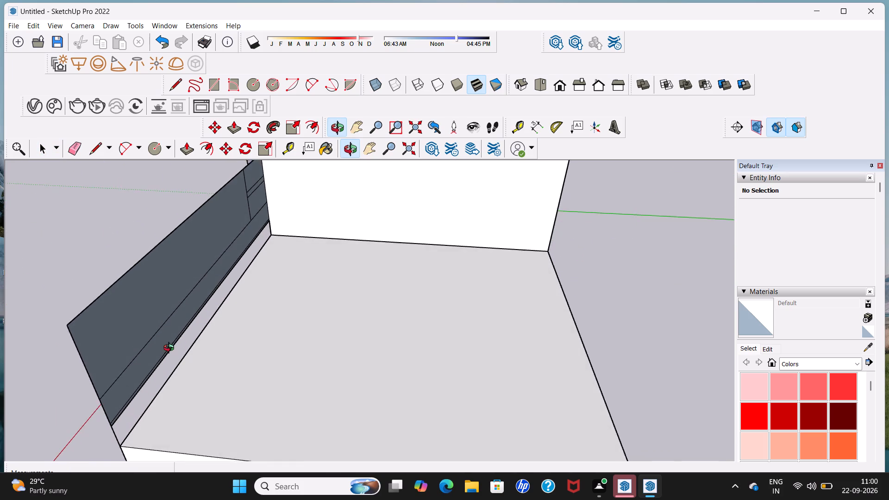
middle_drag(171, 349, 171, 349)
scroll(171, 349, up, 9)
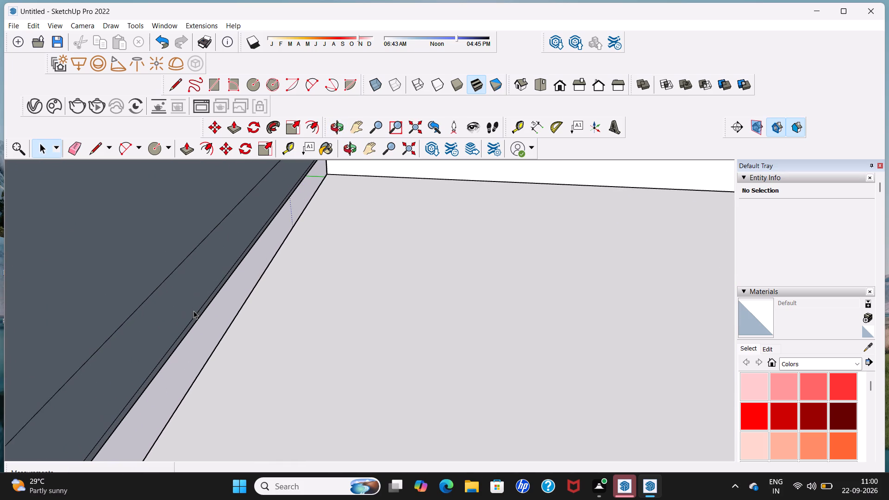
scroll(194, 315, up, 5)
scroll(197, 313, down, 16)
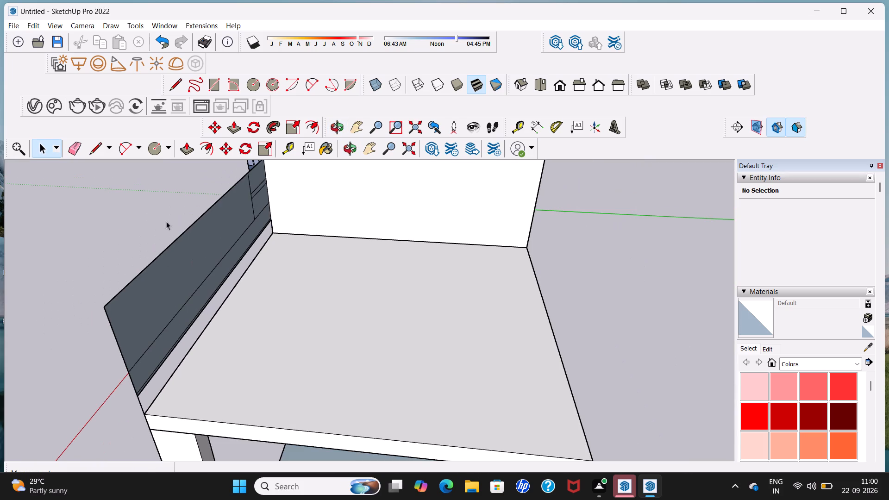
click(93, 152)
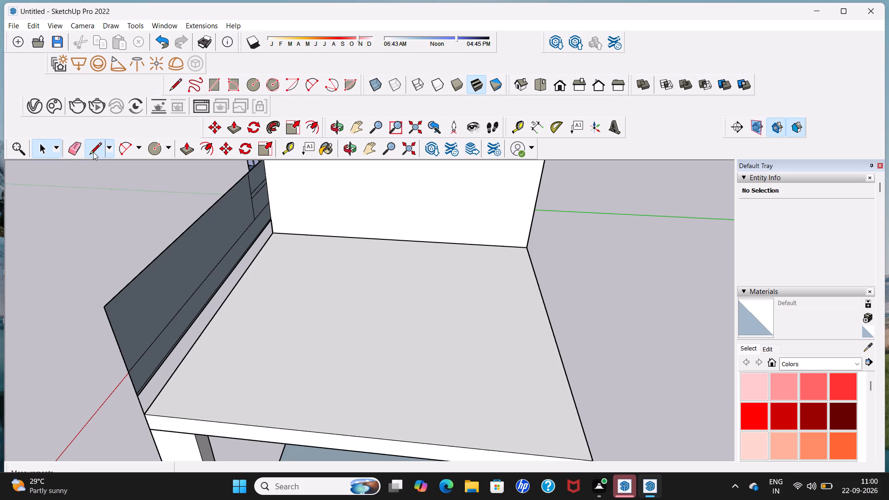
click(146, 414)
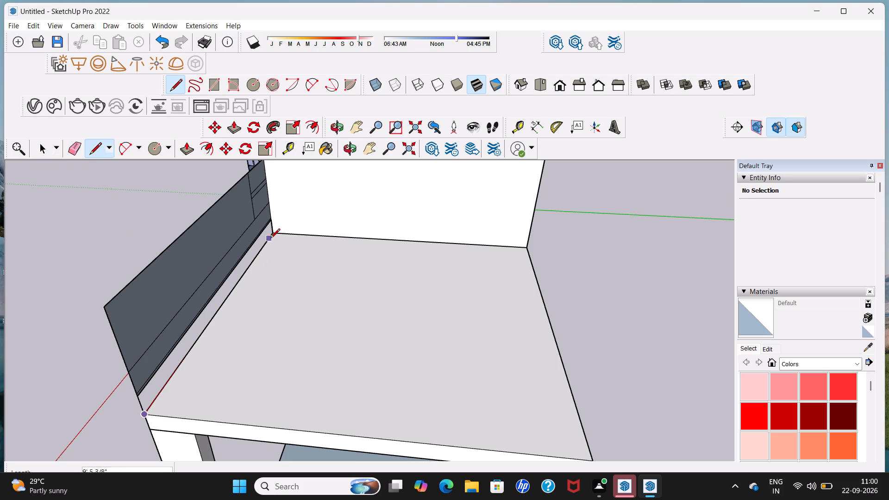
click(273, 234)
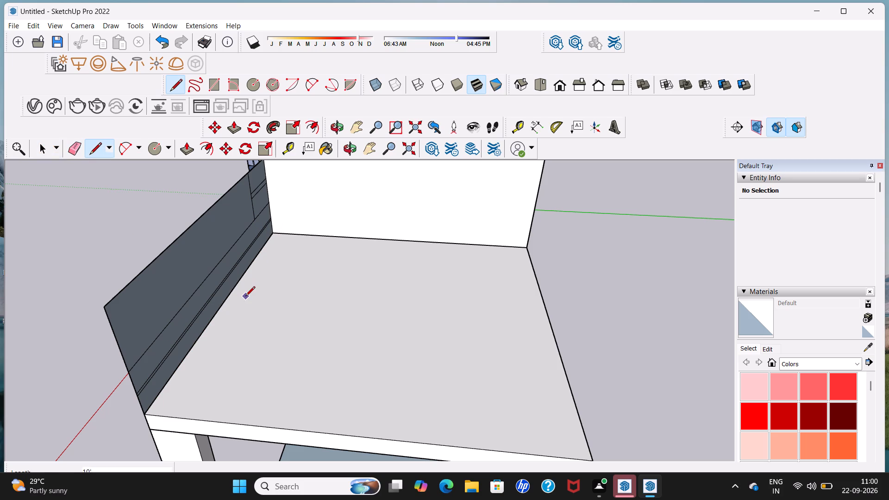
key(space)
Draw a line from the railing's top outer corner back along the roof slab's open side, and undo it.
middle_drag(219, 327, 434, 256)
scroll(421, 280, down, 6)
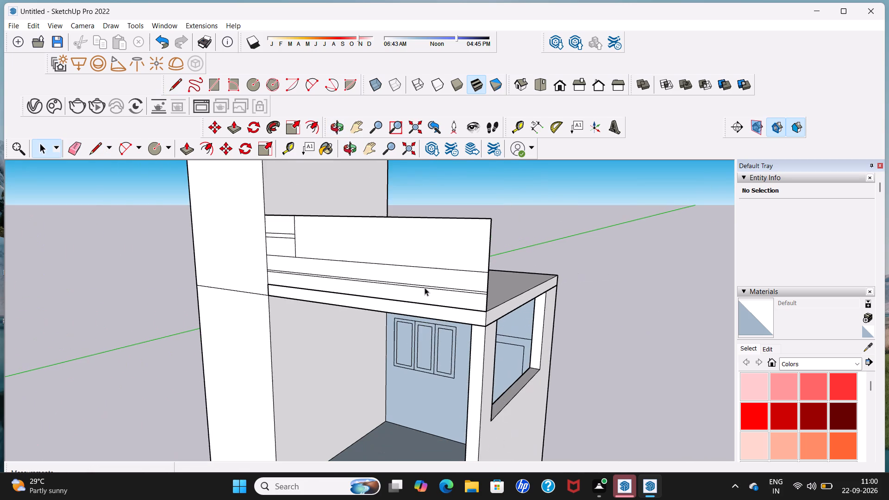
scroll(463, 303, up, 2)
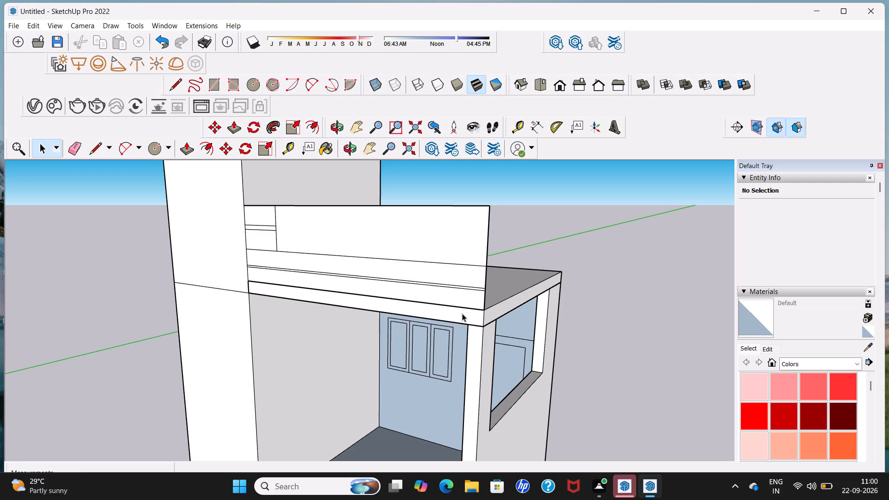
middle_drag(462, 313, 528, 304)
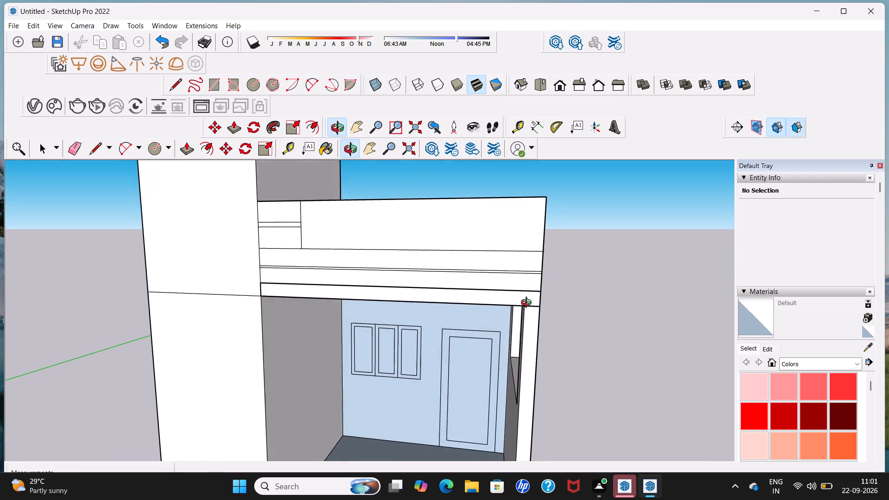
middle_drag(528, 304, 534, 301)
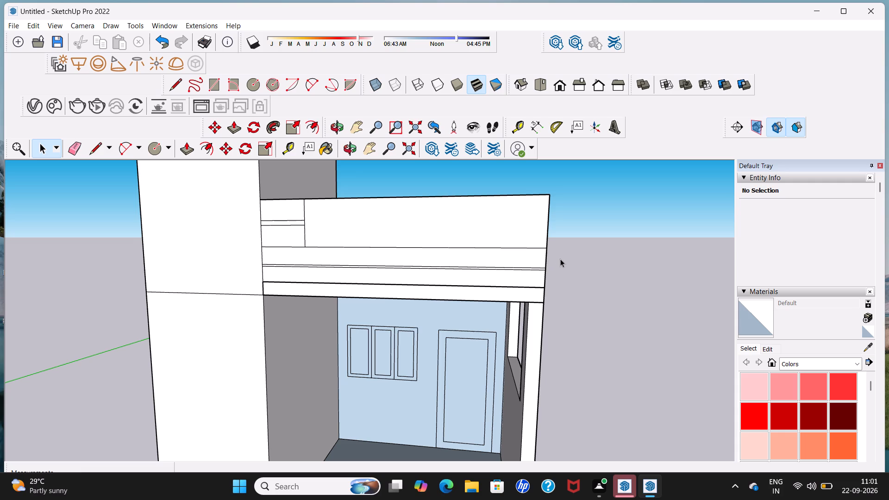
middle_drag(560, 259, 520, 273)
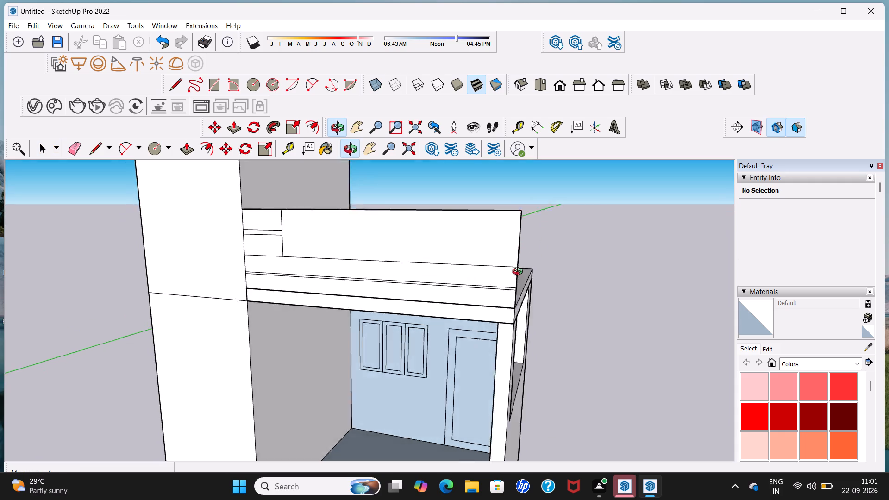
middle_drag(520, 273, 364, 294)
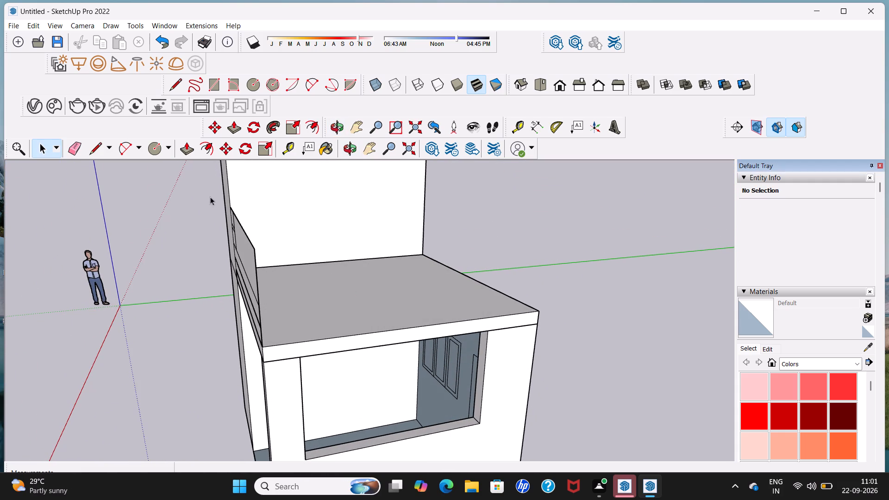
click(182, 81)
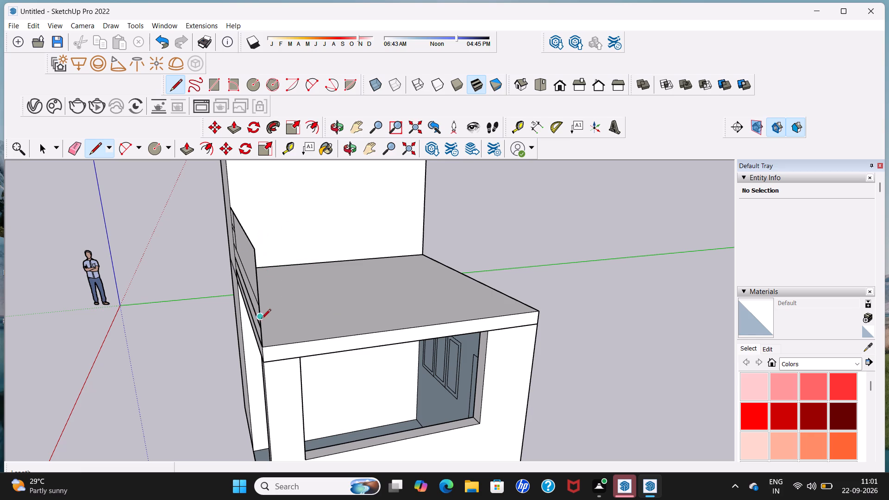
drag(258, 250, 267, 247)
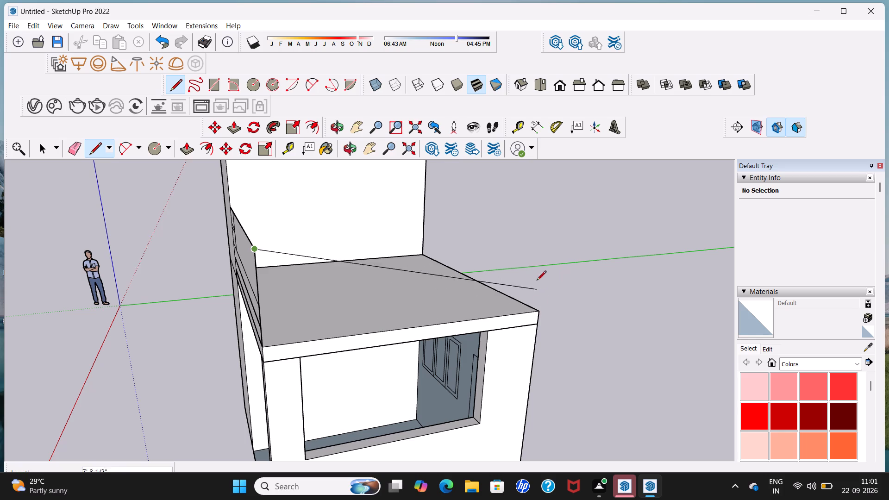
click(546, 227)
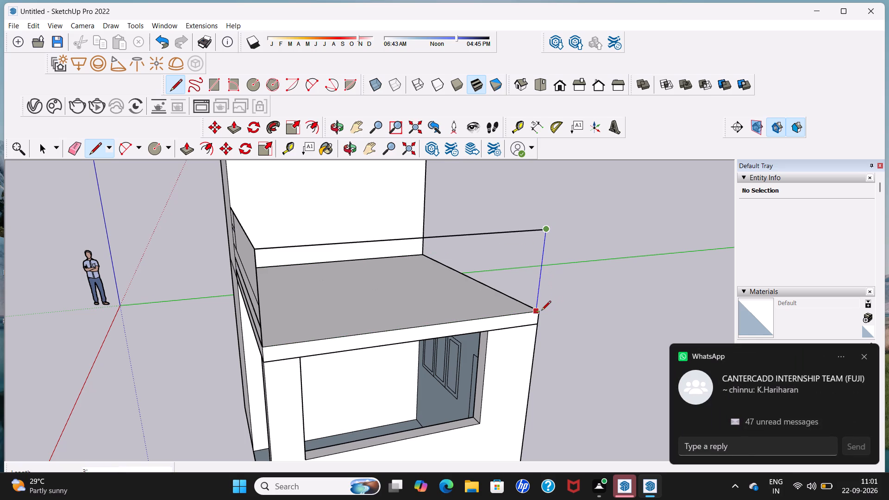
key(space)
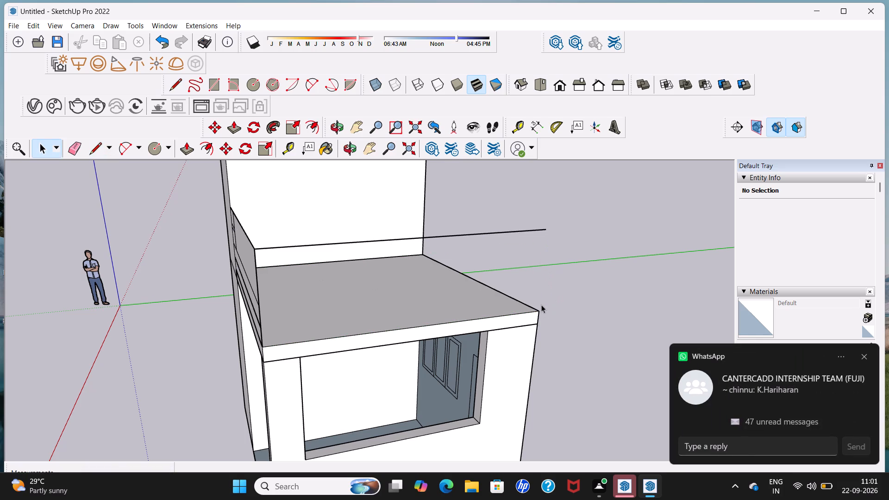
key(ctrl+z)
Outline the side railing with a 3' vertical at the slab's rear outer corner, a 10' top line to the front railing, and the slab edge.
middle_drag(542, 304, 445, 279)
click(175, 89)
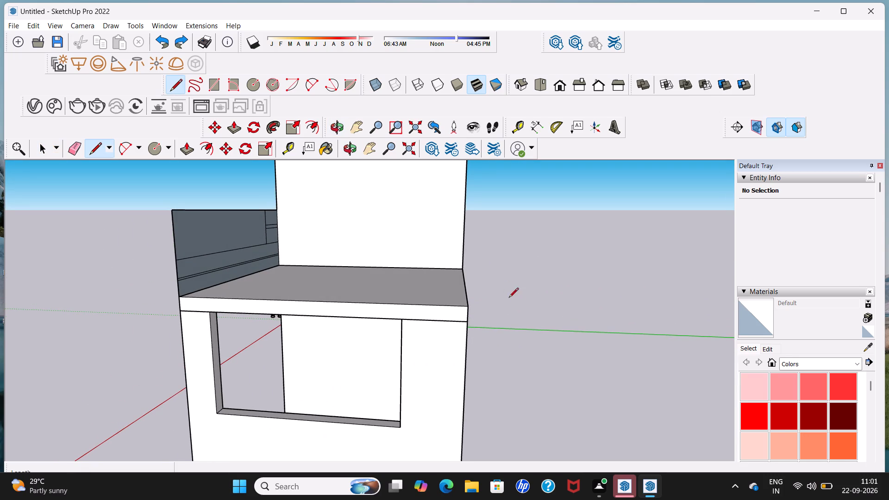
drag(466, 307, 466, 302)
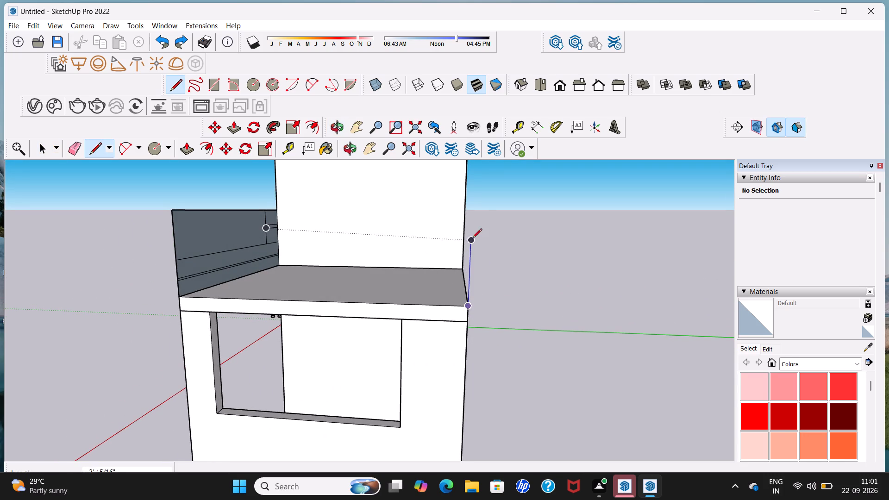
click(476, 208)
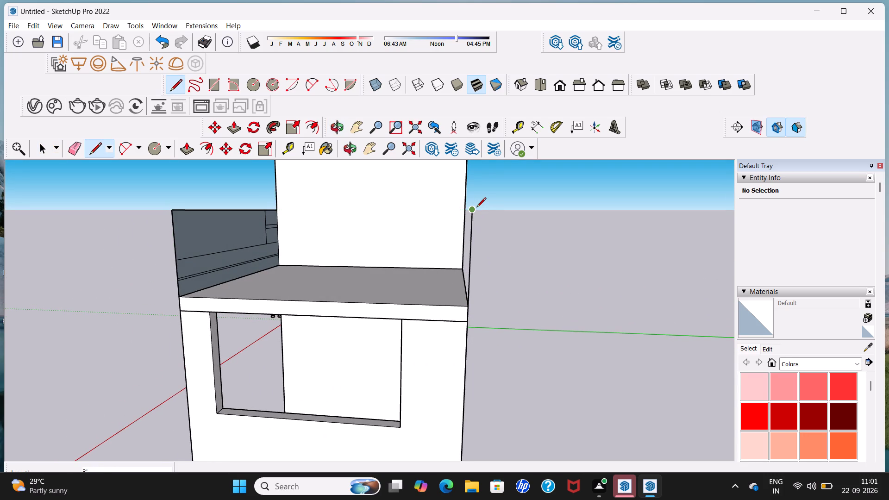
click(175, 210)
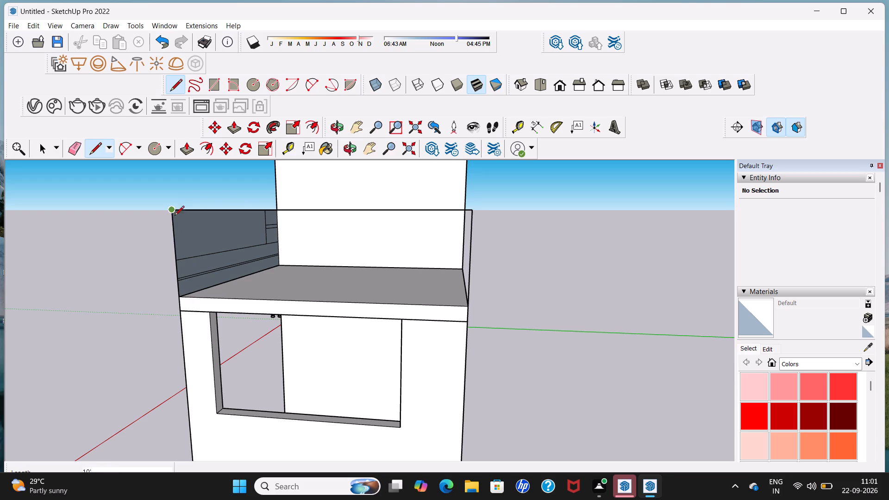
click(182, 295)
click(470, 306)
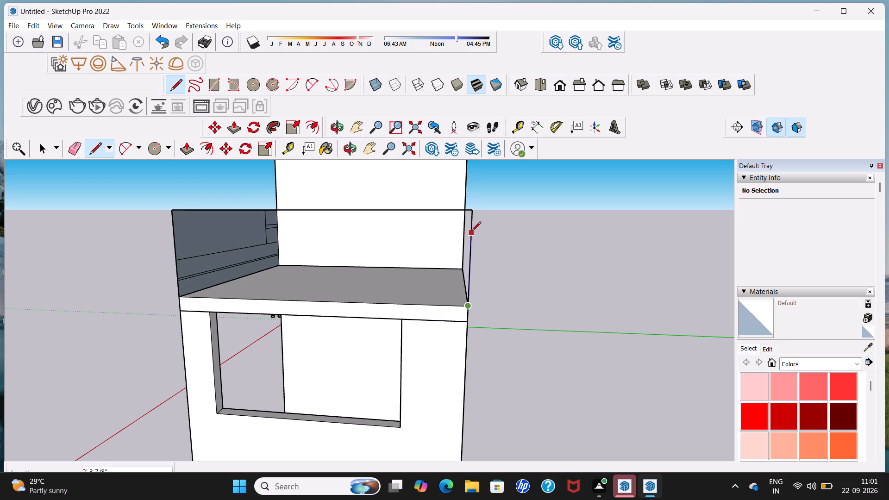
click(472, 215)
key(space)
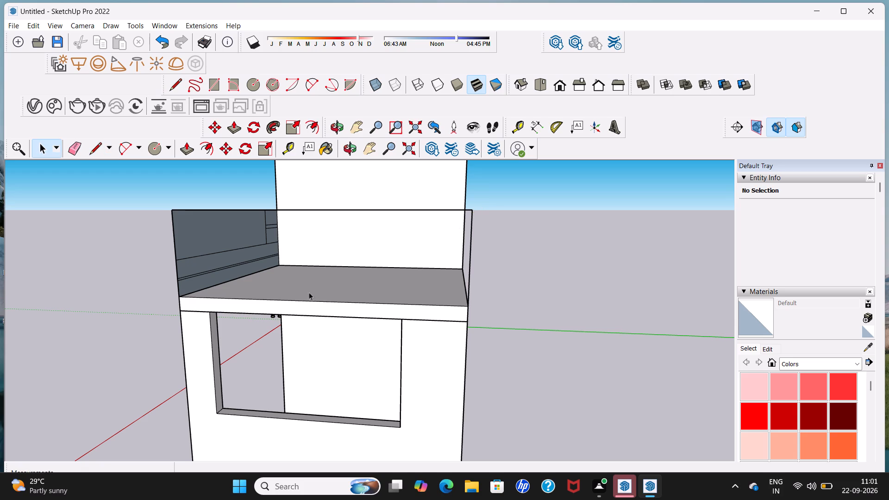
Retrace the 3' vertical edge where the side railing meets the front railing, from its top corner down to the slab.
middle_drag(295, 301, 378, 312)
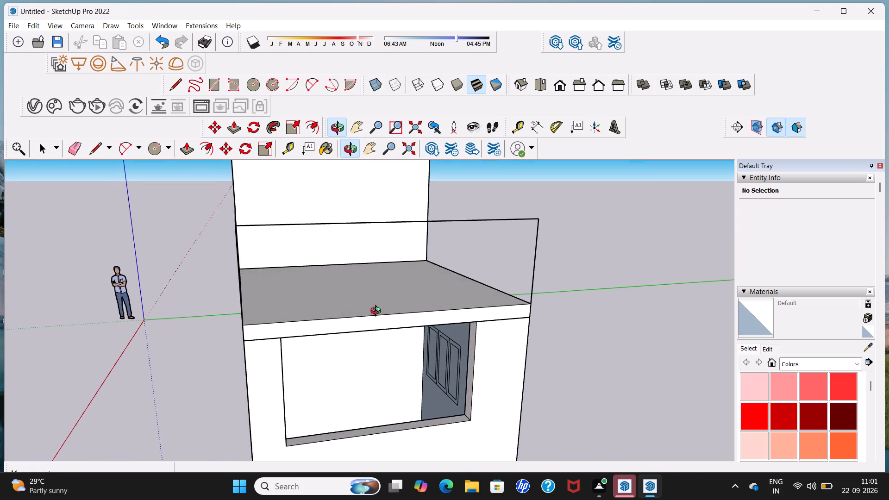
middle_drag(378, 312, 371, 312)
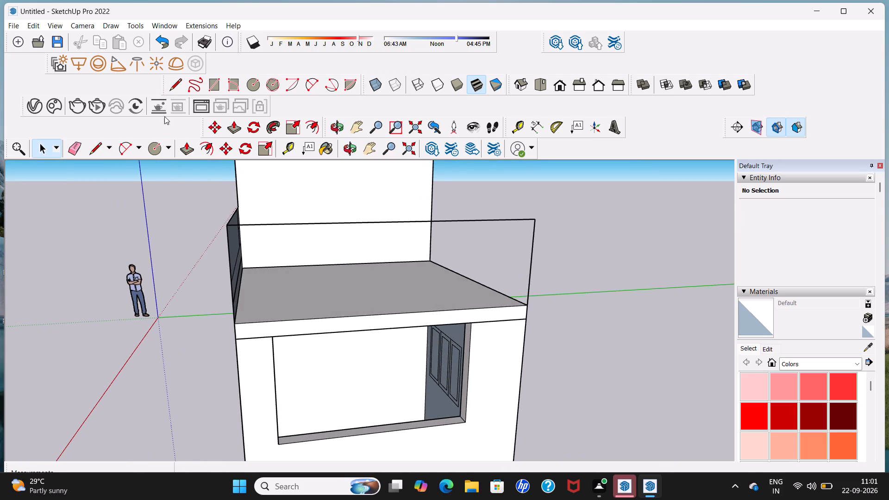
click(180, 89)
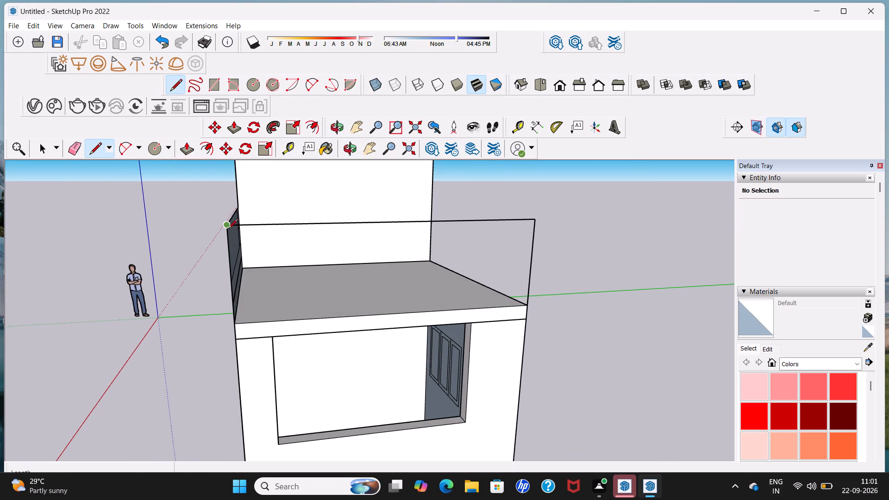
click(228, 226)
click(235, 326)
key(space)
Draw a vertical line about 3' 6" long from the pillar's inner edge at the slab's underside up to the front railing's top edge.
middle_drag(257, 352, 253, 337)
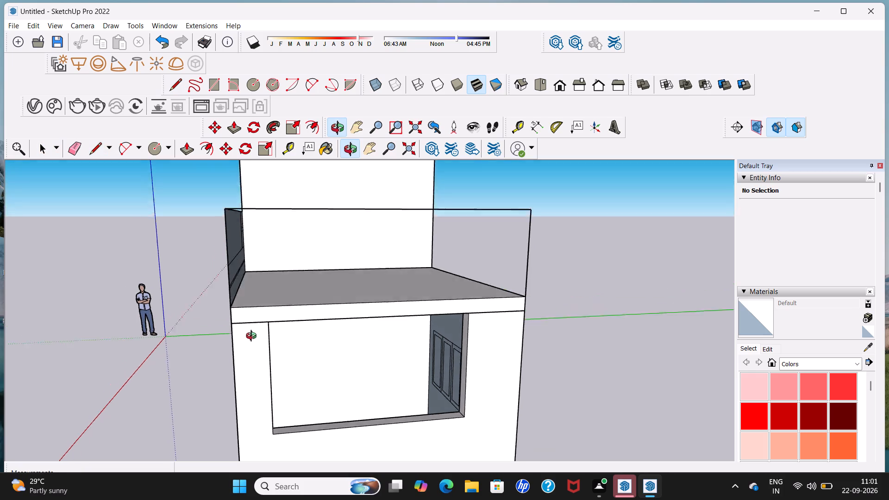
middle_drag(253, 337, 244, 344)
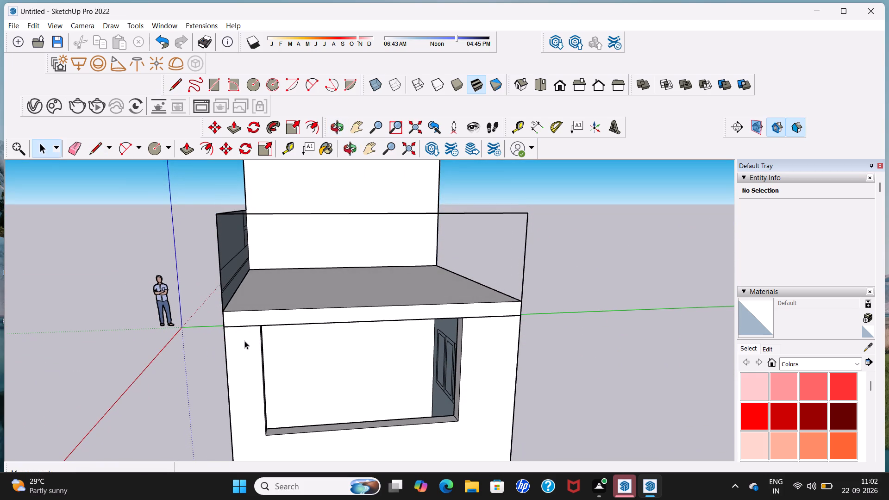
middle_drag(244, 344, 372, 371)
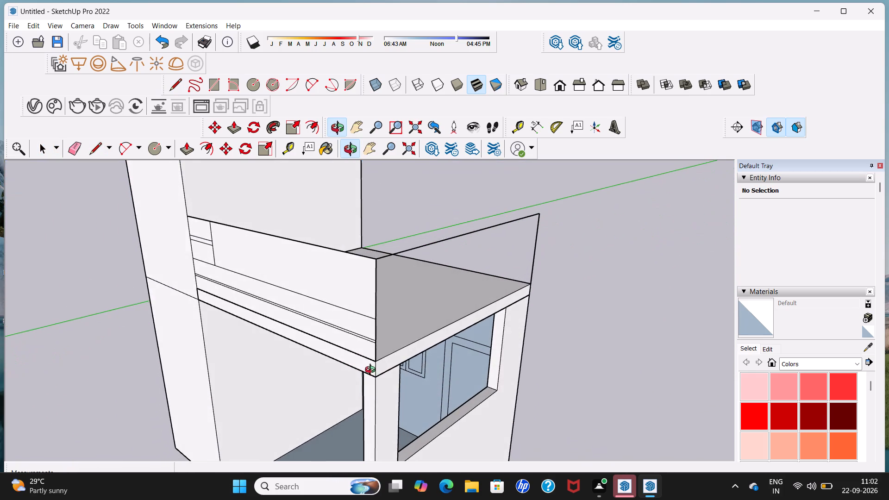
middle_drag(372, 371, 512, 372)
scroll(501, 348, up, 3)
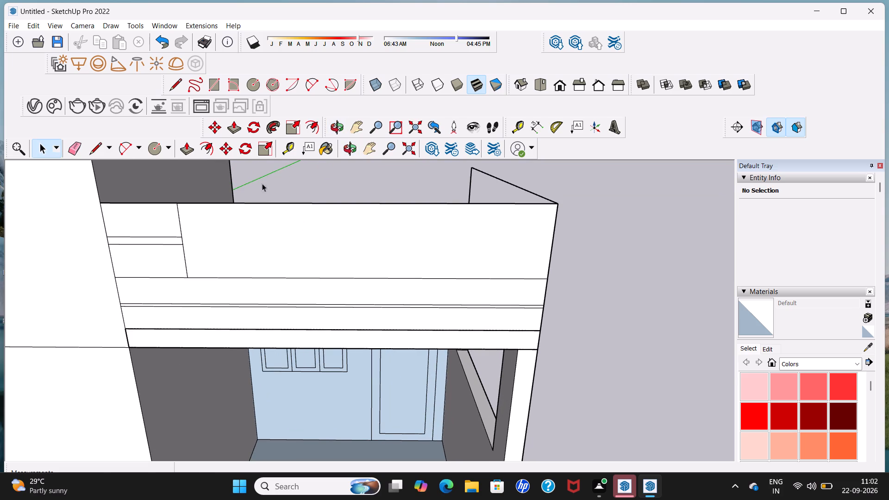
click(171, 90)
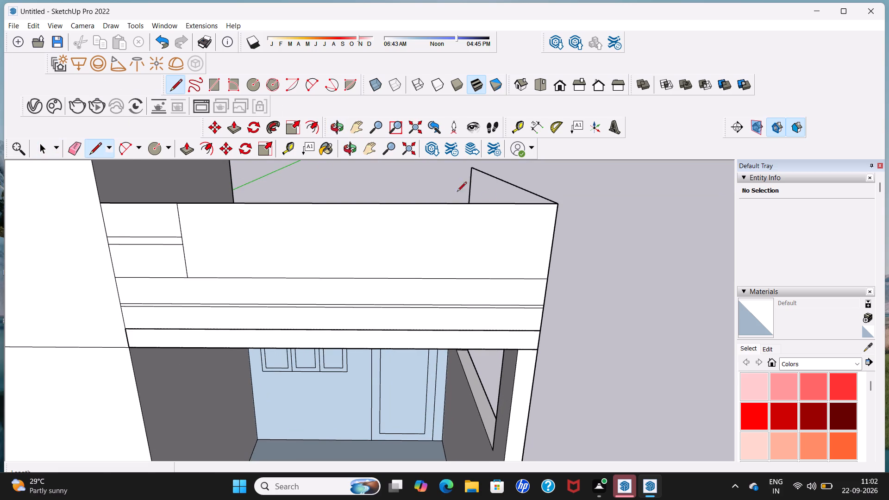
click(518, 346)
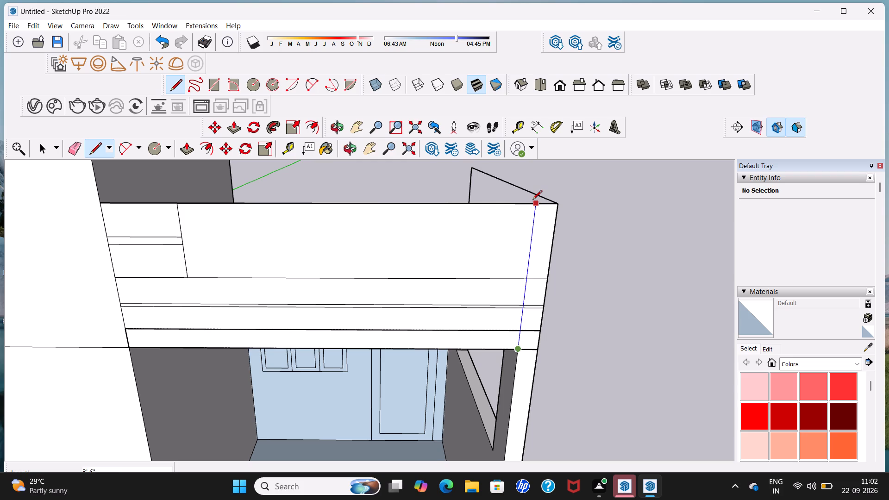
click(532, 200)
Draw a small rectangle about 6 13/16" deep on the slab's top at the front outer corner, starting from the new vertical line.
middle_drag(532, 207, 520, 249)
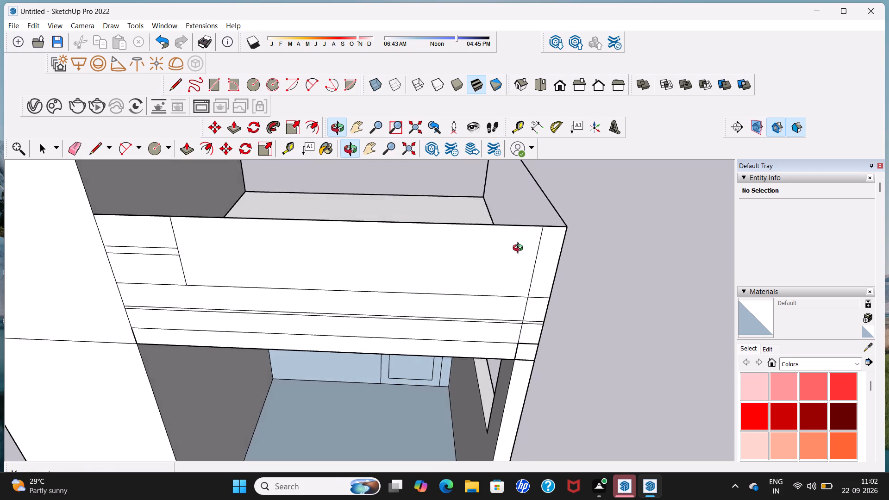
middle_drag(520, 249, 470, 320)
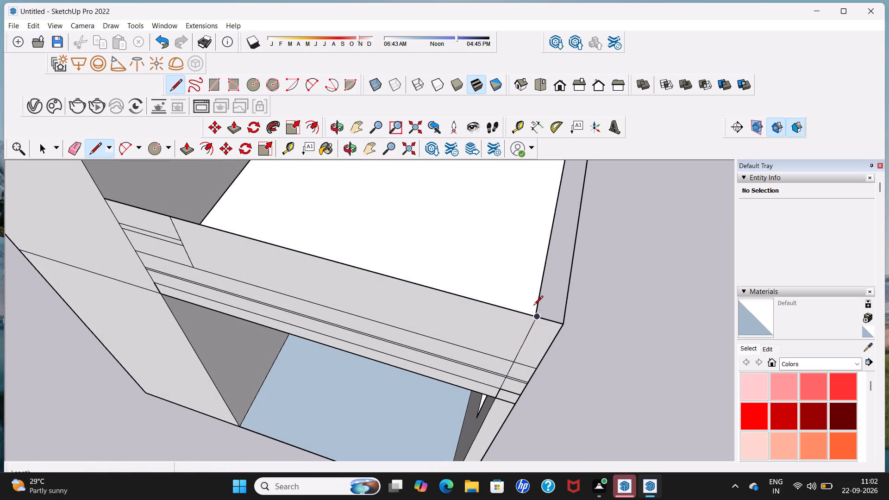
middle_drag(536, 323, 404, 378)
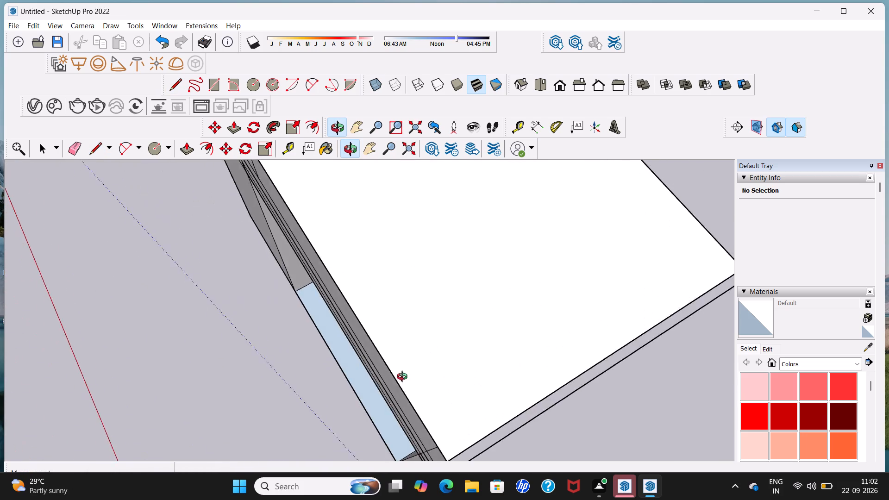
middle_drag(404, 378, 233, 287)
middle_drag(306, 360, 291, 362)
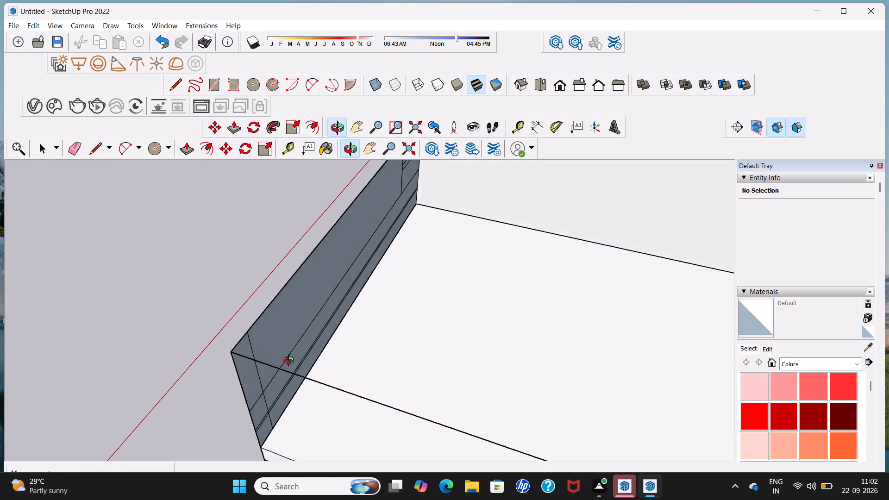
middle_drag(291, 362, 156, 329)
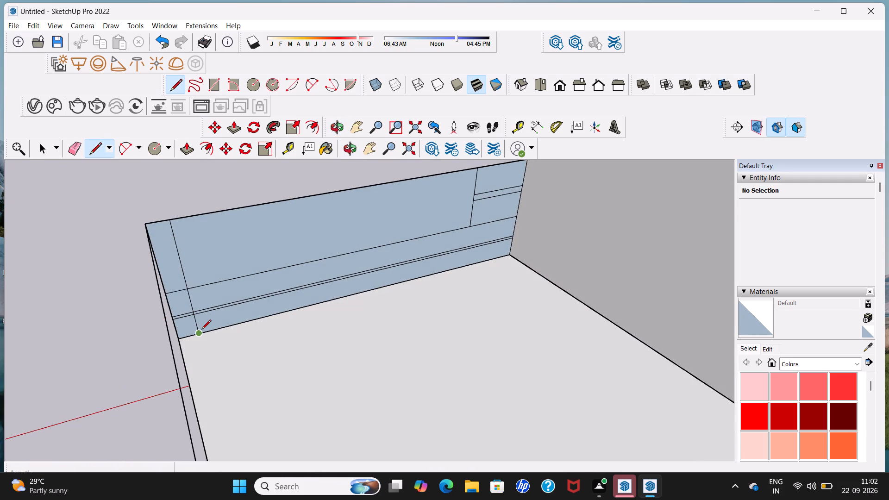
click(201, 330)
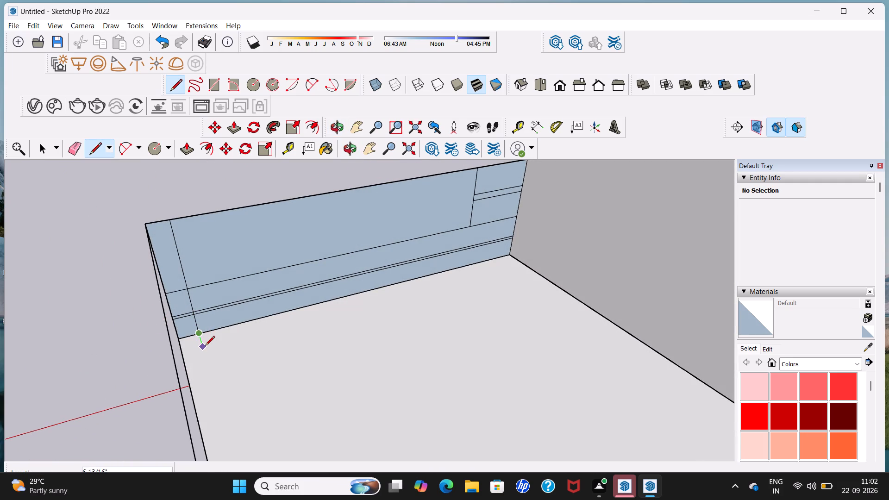
click(205, 346)
click(181, 352)
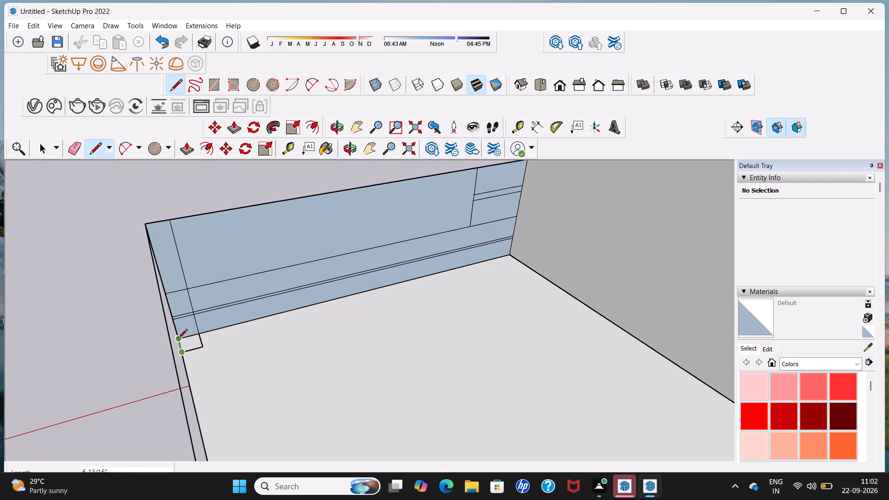
click(177, 337)
click(180, 354)
Extrude the small rectangle at the slab's front outer corner upward about 6' 3 5/8" to make the corner post.
scroll(159, 242, down, 2)
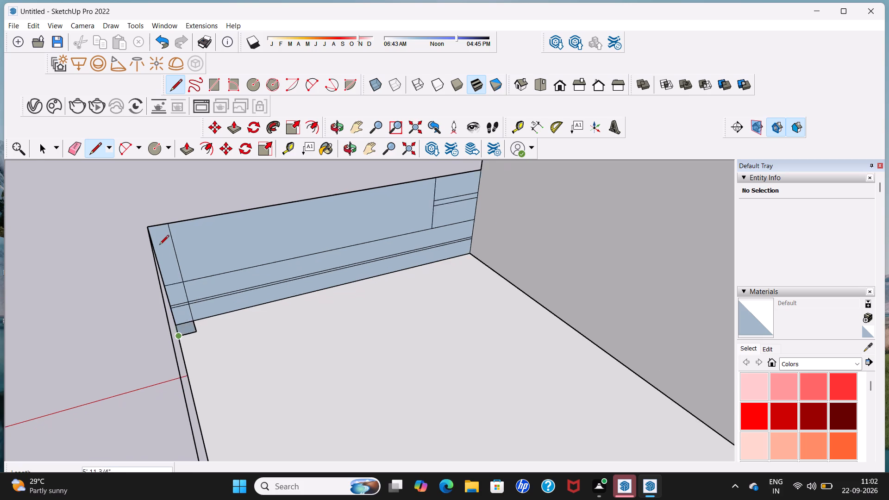
scroll(159, 245, down, 3)
middle_drag(169, 287, 299, 260)
key(space)
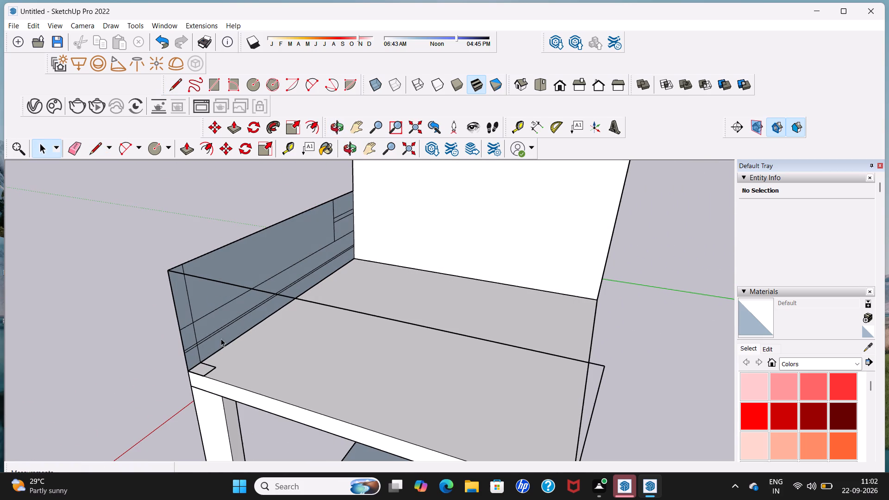
click(185, 149)
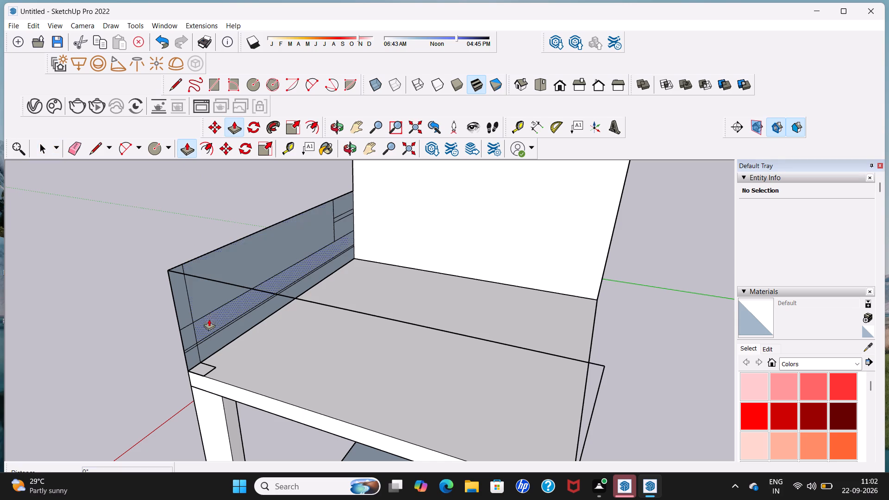
scroll(195, 354, up, 6)
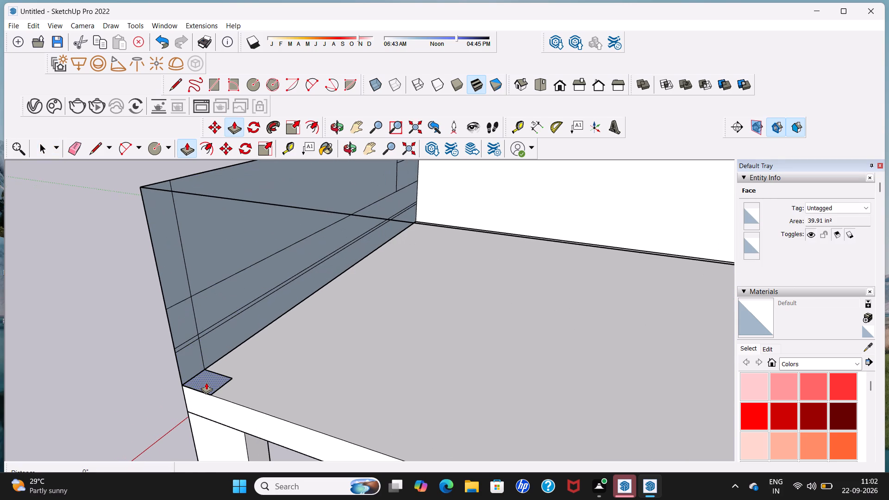
click(206, 382)
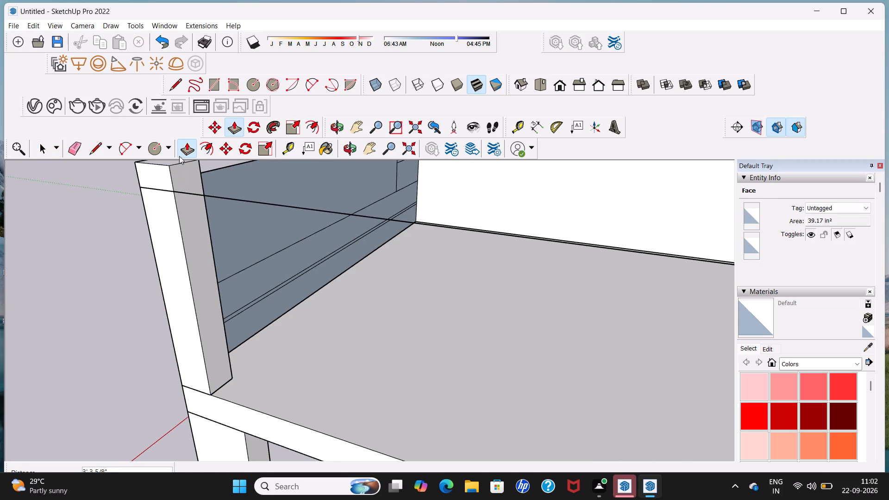
scroll(179, 156, down, 6)
scroll(186, 200, down, 18)
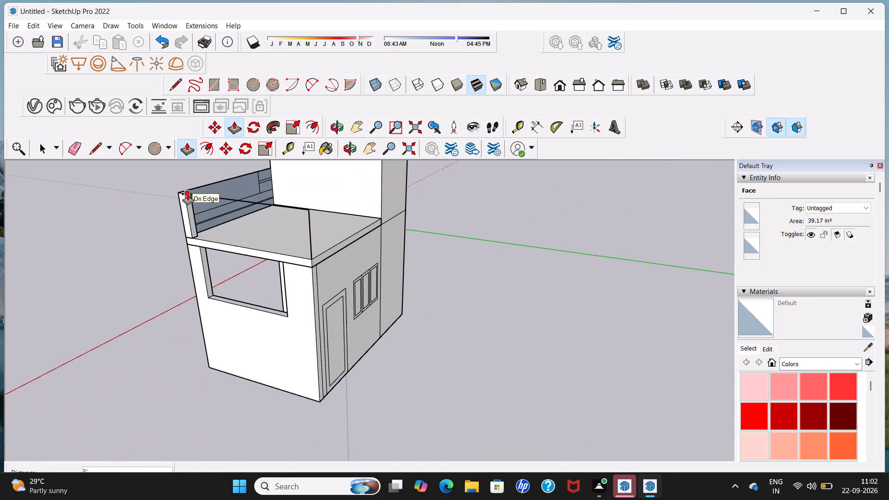
scroll(187, 164, down, 9)
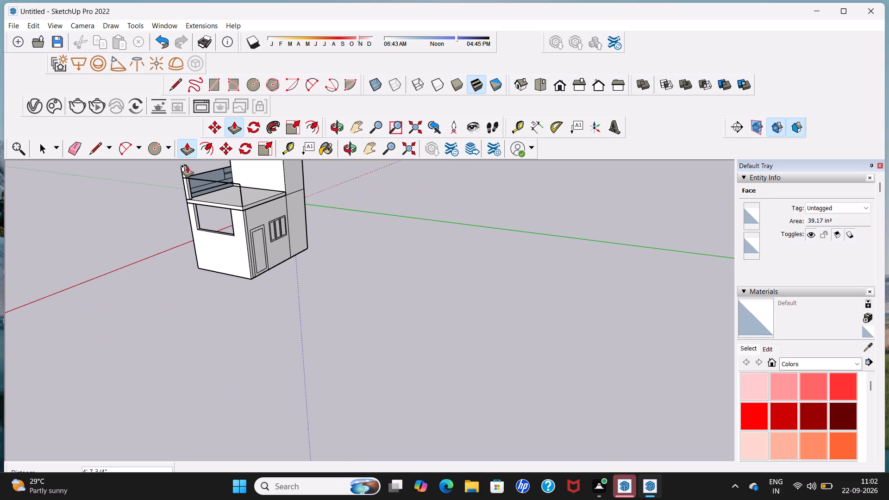
shift+middle_drag(187, 166, 188, 284)
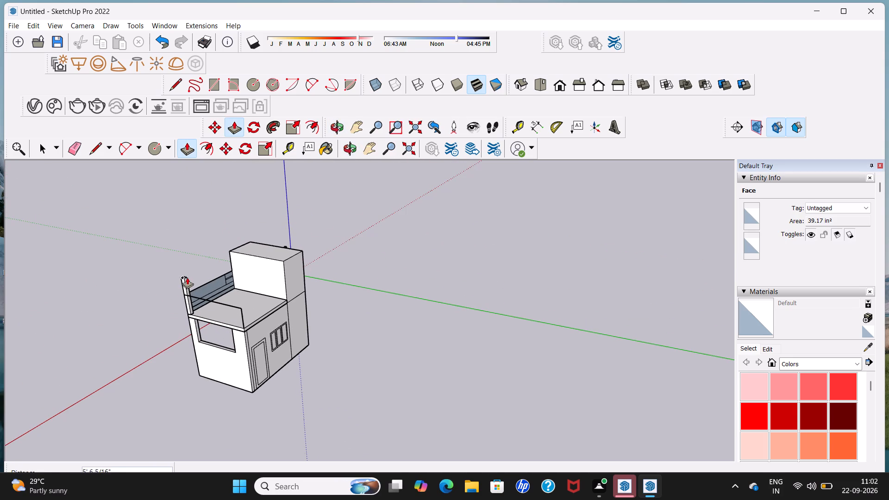
middle_drag(187, 278, 430, 254)
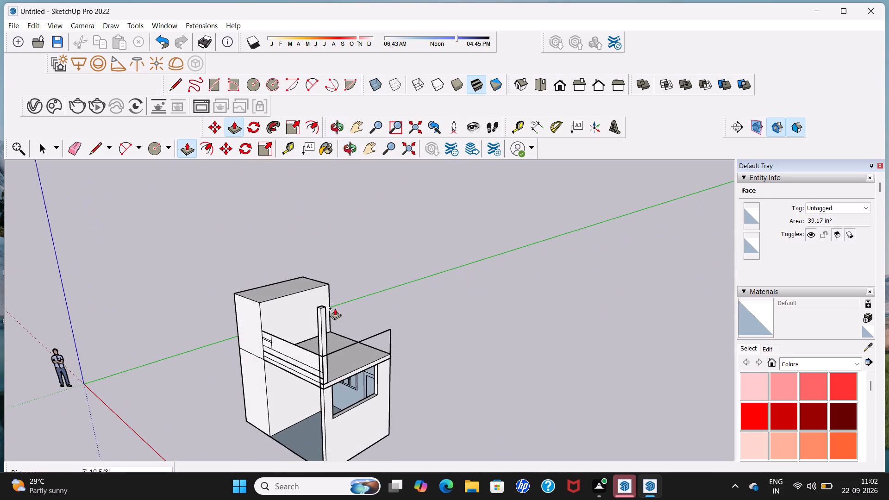
middle_drag(327, 302, 462, 270)
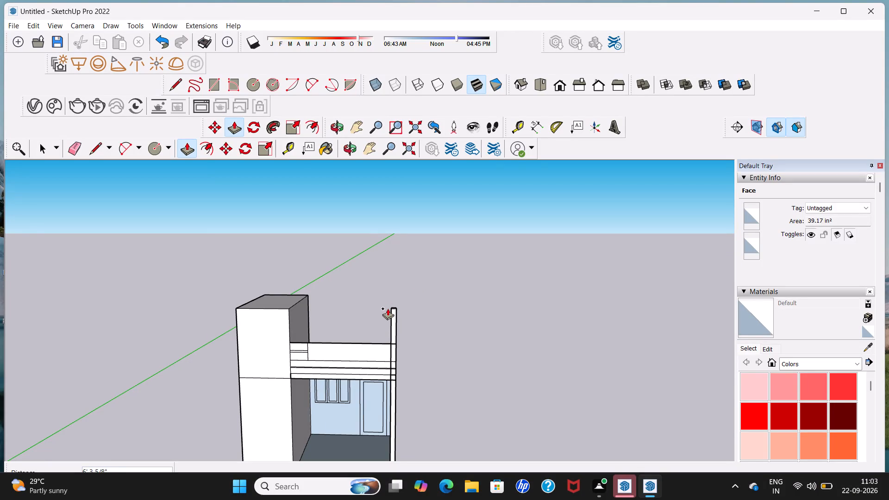
click(388, 308)
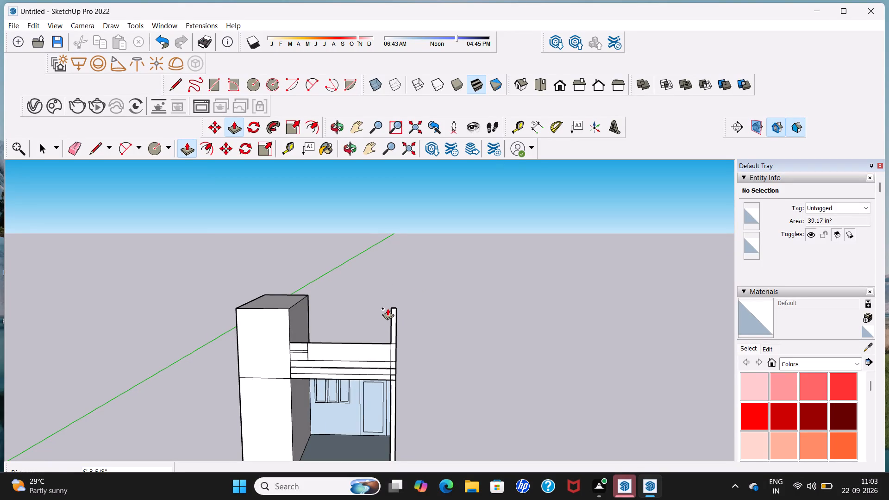
middle_drag(396, 342, 403, 271)
key(space)
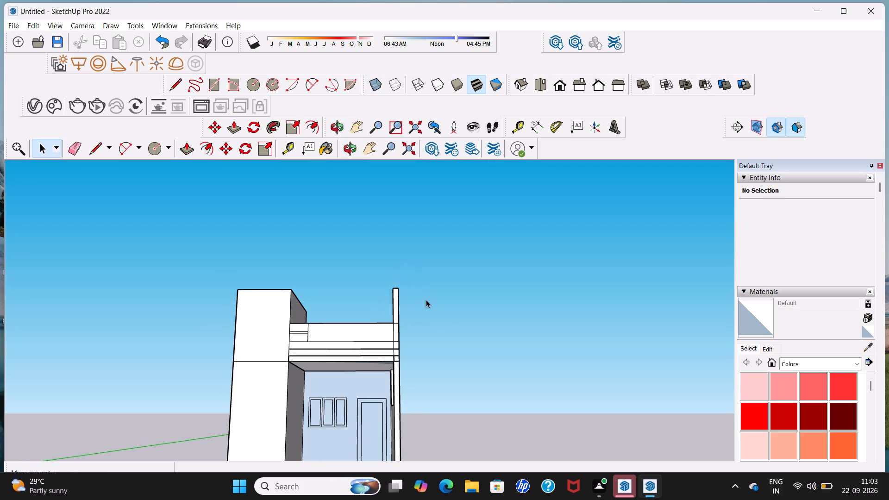
Erase the railing's top line and the upper horizontal line where they cross the corner post's front face.
scroll(379, 329, up, 11)
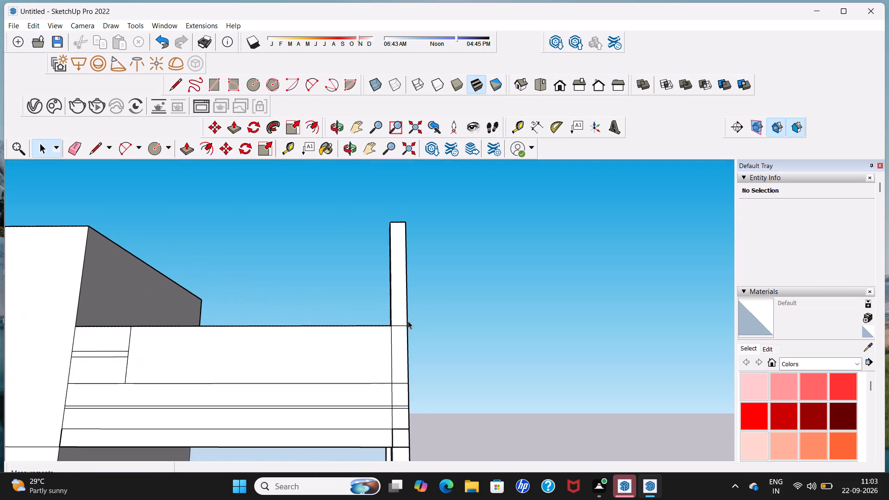
scroll(405, 317, down, 2)
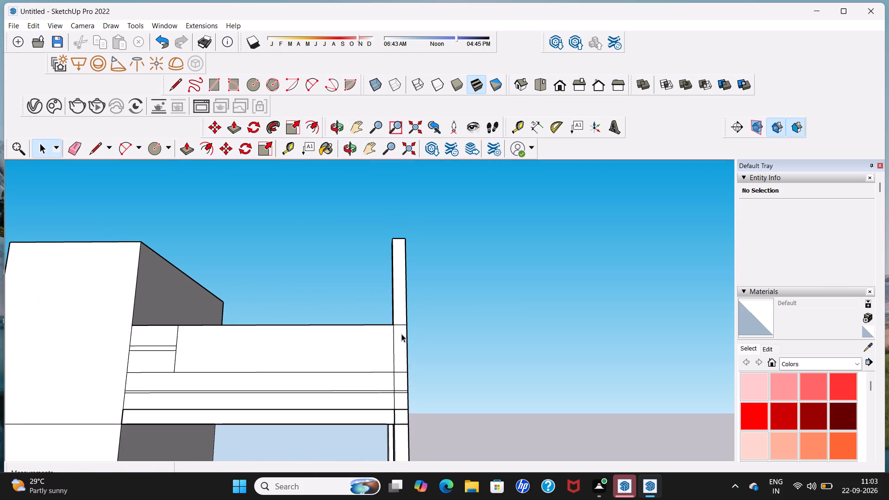
scroll(401, 334, up, 6)
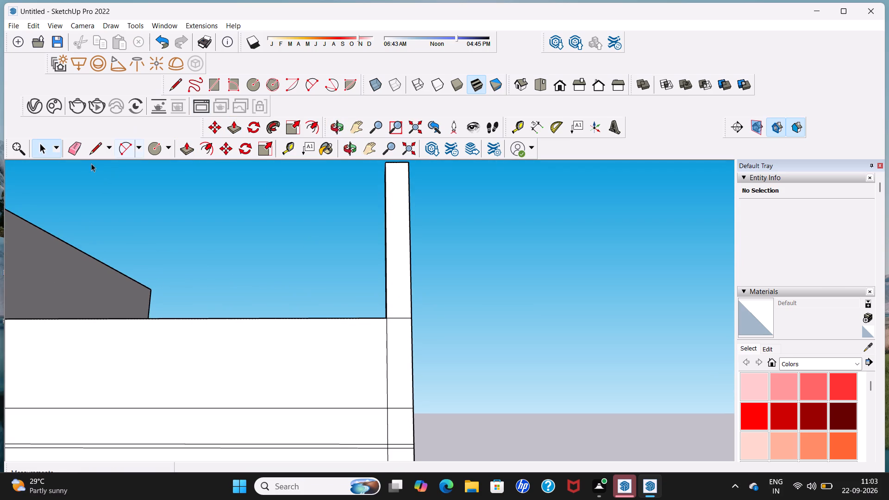
click(77, 149)
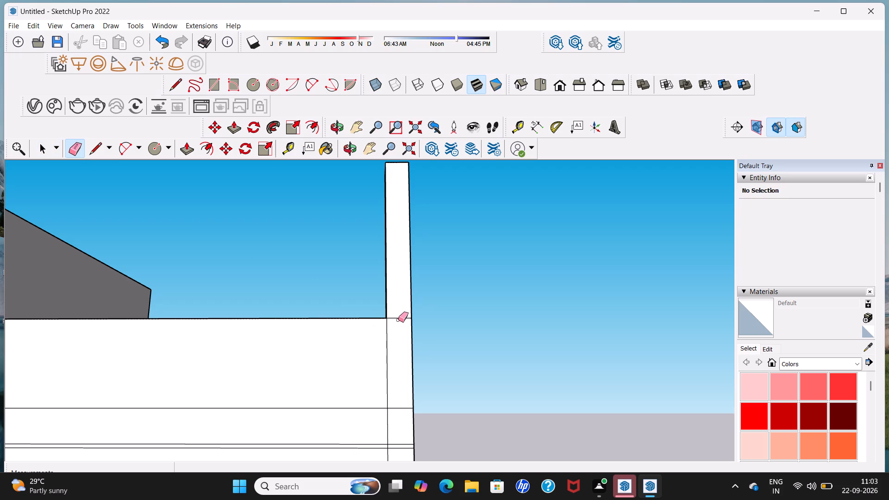
click(398, 319)
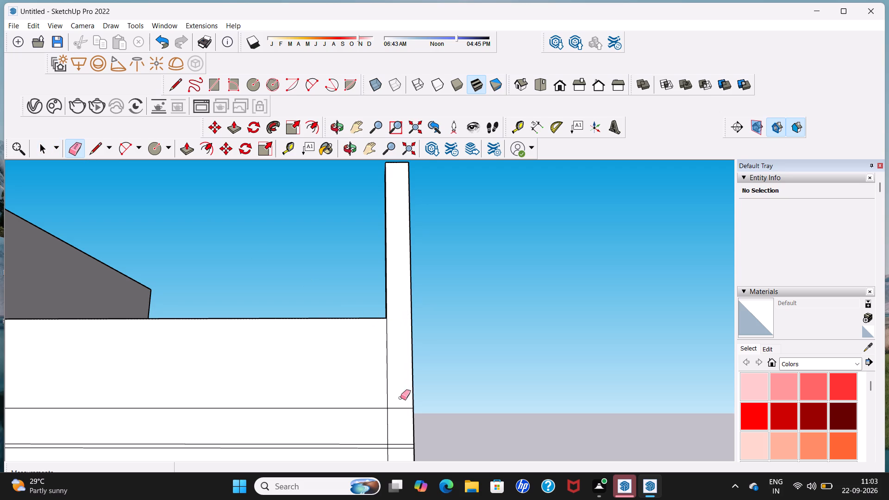
click(400, 407)
scroll(397, 382, down, 7)
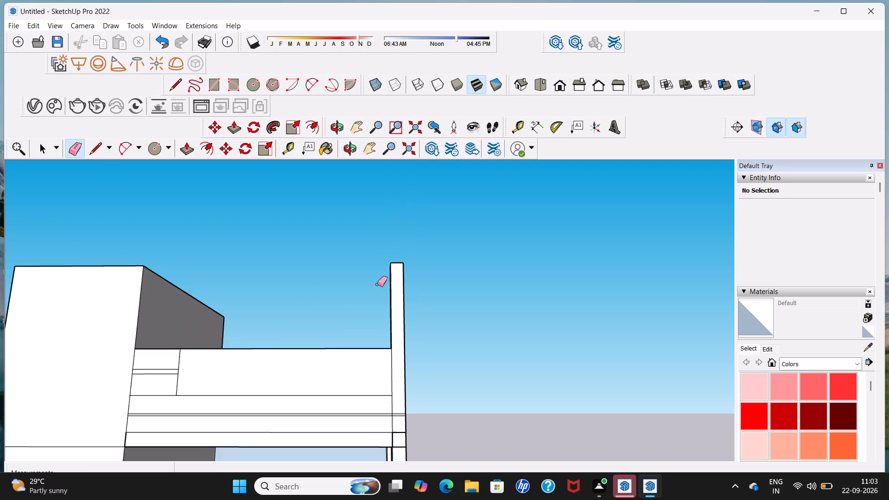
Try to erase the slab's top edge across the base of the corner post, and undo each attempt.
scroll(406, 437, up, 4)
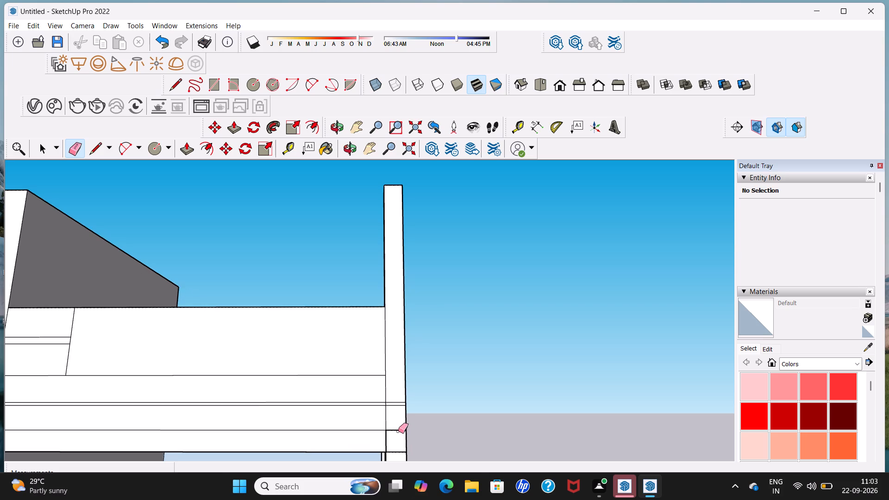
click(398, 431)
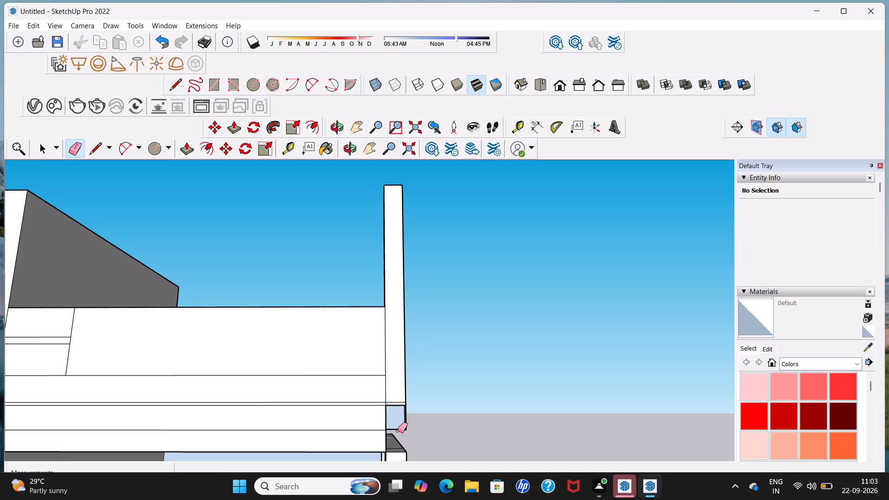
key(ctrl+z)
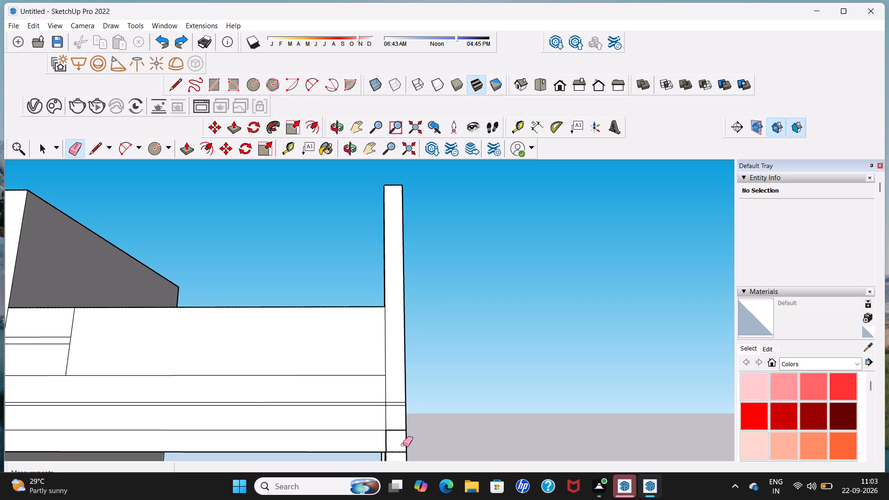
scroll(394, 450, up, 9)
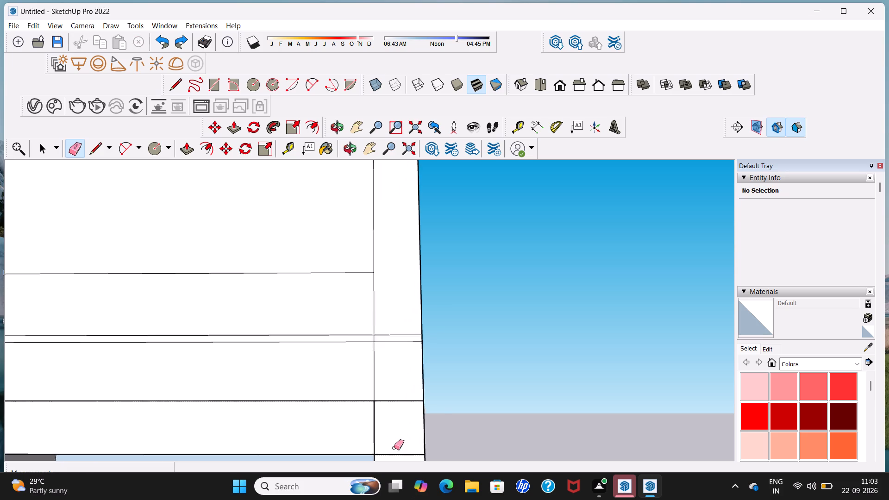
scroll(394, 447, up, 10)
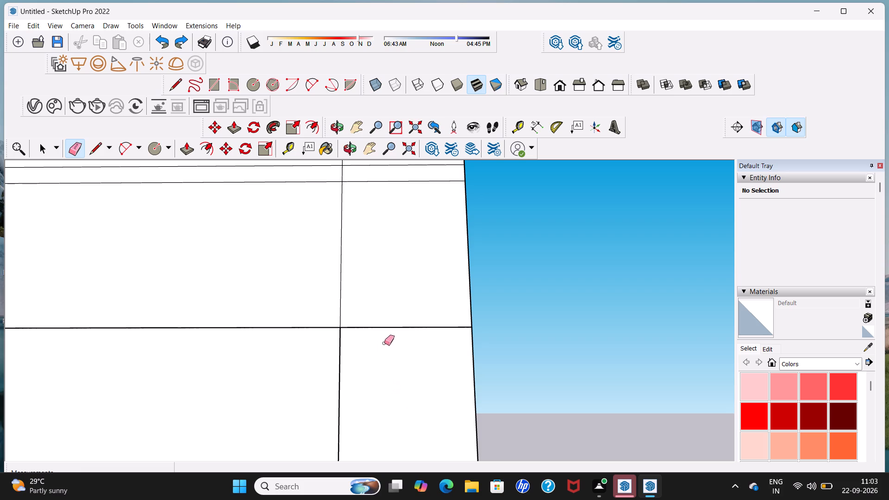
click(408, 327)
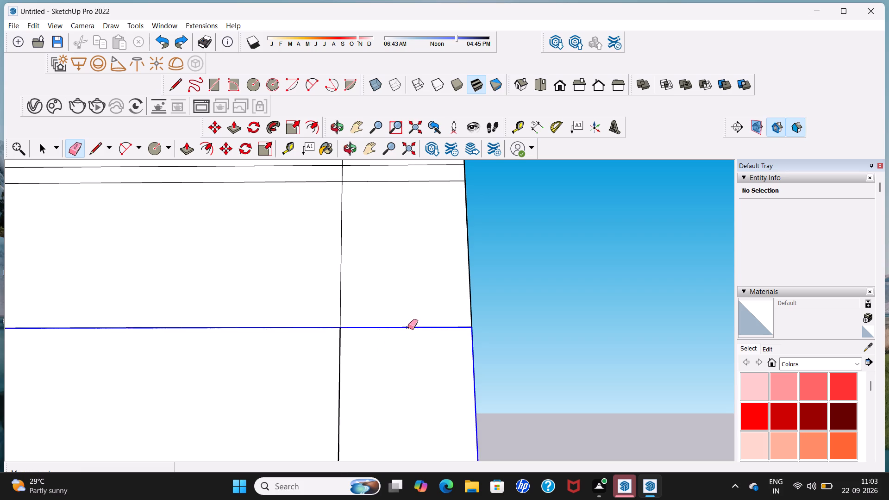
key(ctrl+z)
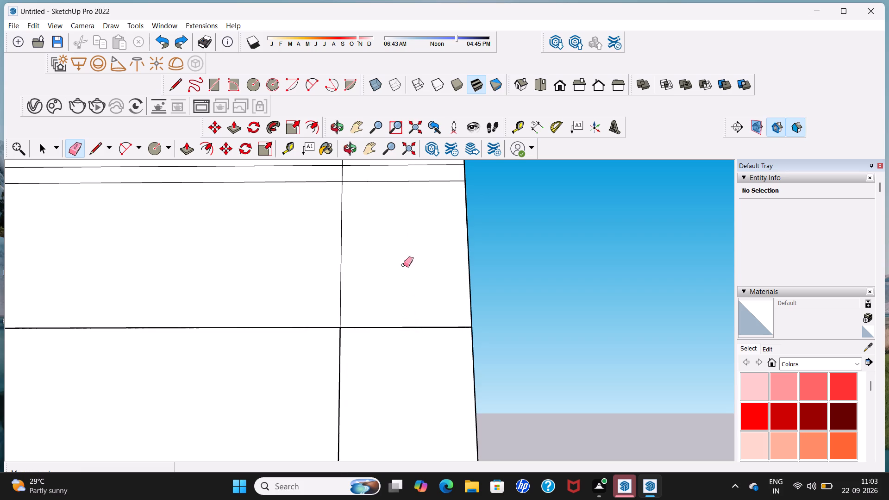
Erase the two closely spaced horizontal lines where they cross the corner post's front face.
scroll(379, 195, down, 12)
scroll(380, 155, down, 4)
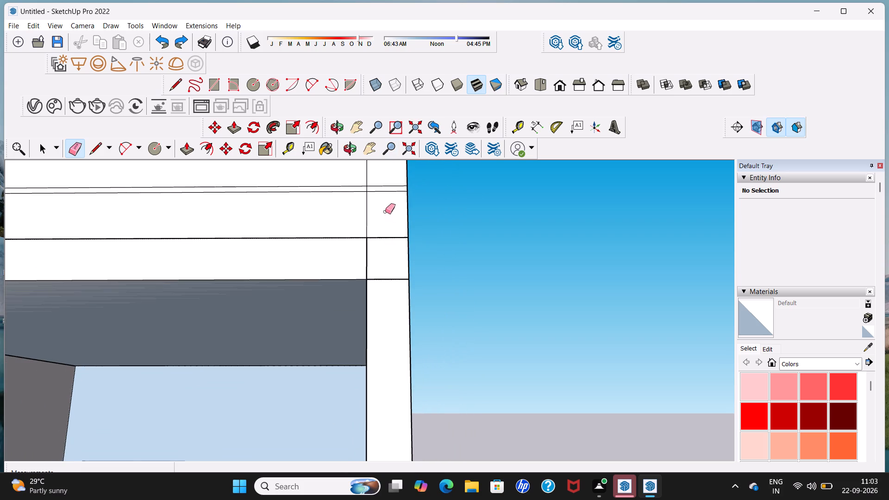
scroll(385, 198, down, 7)
click(385, 194)
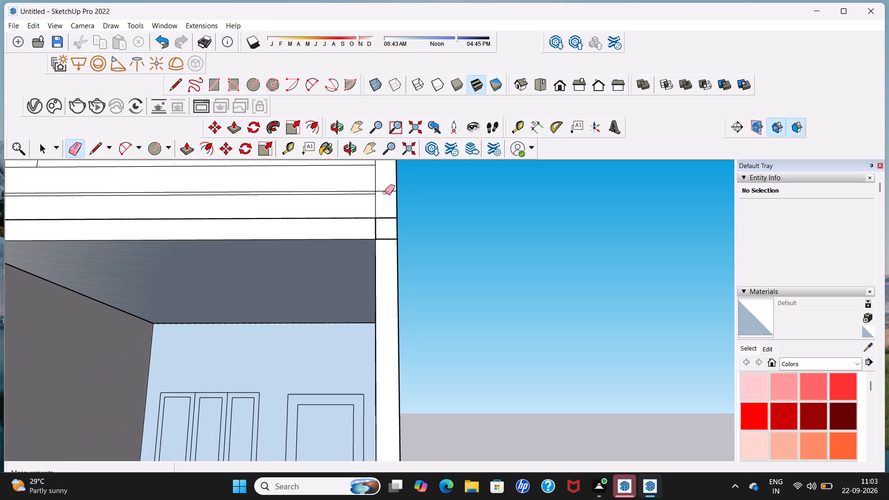
click(386, 191)
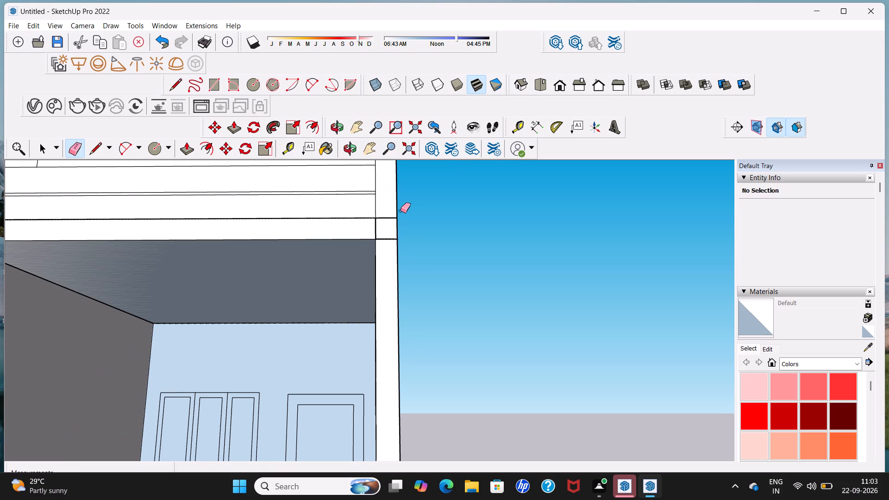
Close the side railing face with a 3' vertical along the post and a base line about 9' 5 3/16" to the slab's rear outer corner.
scroll(416, 221, down, 10)
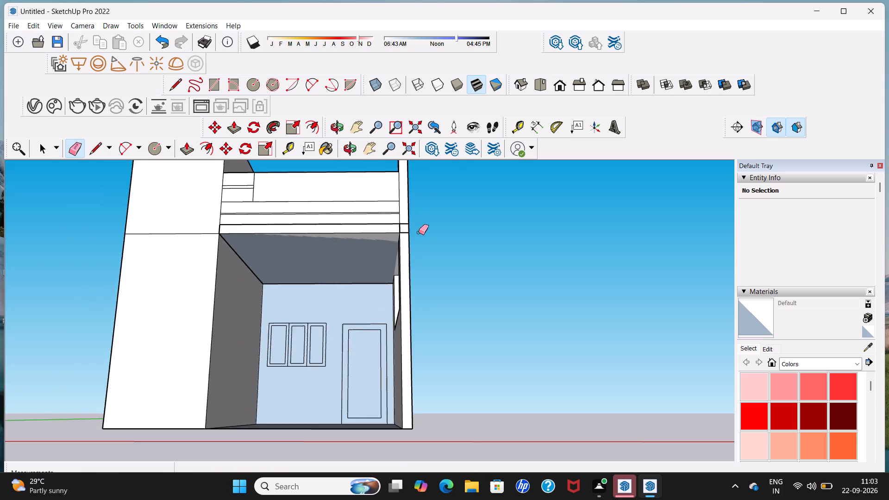
scroll(419, 231, down, 6)
middle_drag(423, 228, 309, 378)
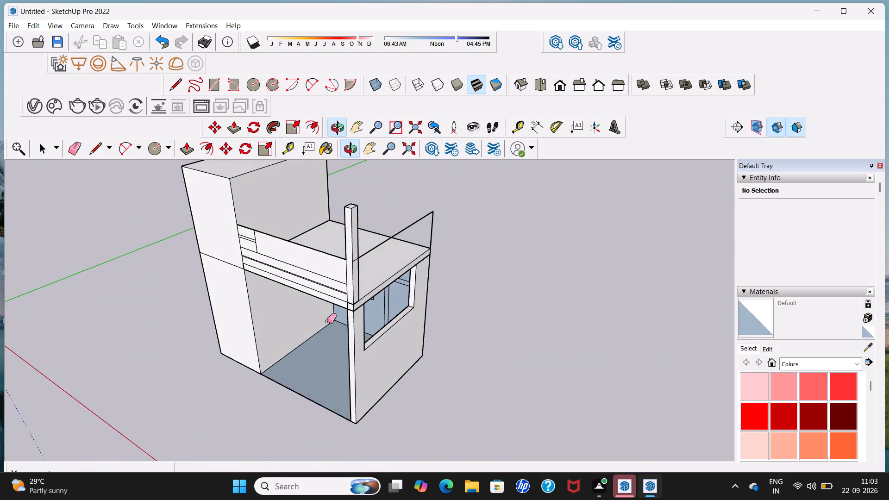
scroll(362, 298, up, 4)
key(space)
middle_drag(387, 291, 298, 317)
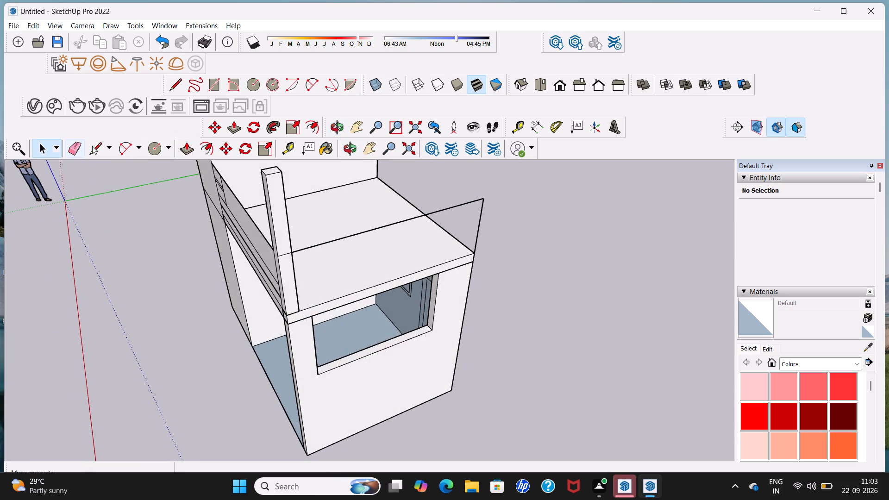
click(94, 150)
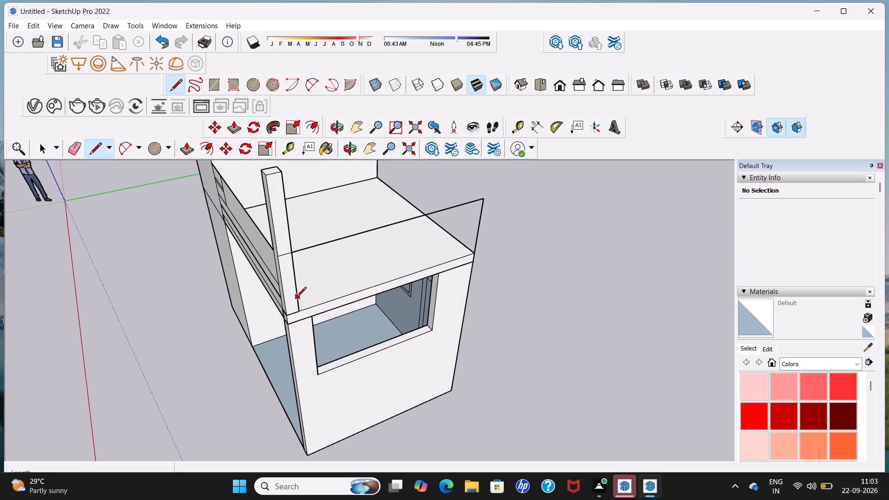
click(300, 310)
click(293, 252)
drag(299, 312, 302, 307)
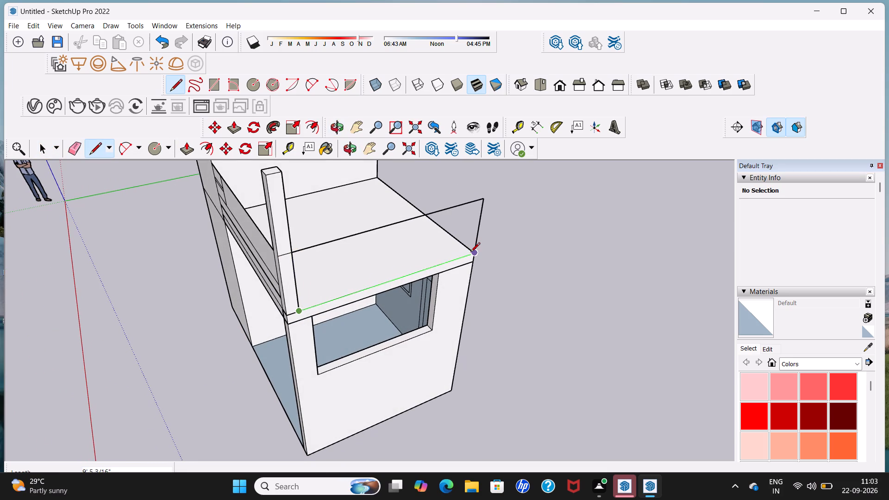
click(470, 253)
key(space)
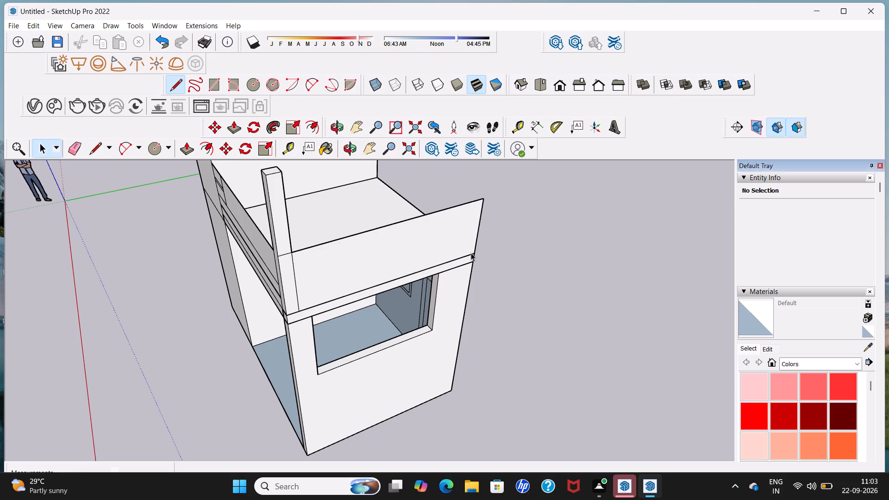
Examine the house model from the front, the windowed side and the rear, checking the roof railing and corner post.
middle_drag(266, 301, 493, 269)
scroll(256, 264, down, 5)
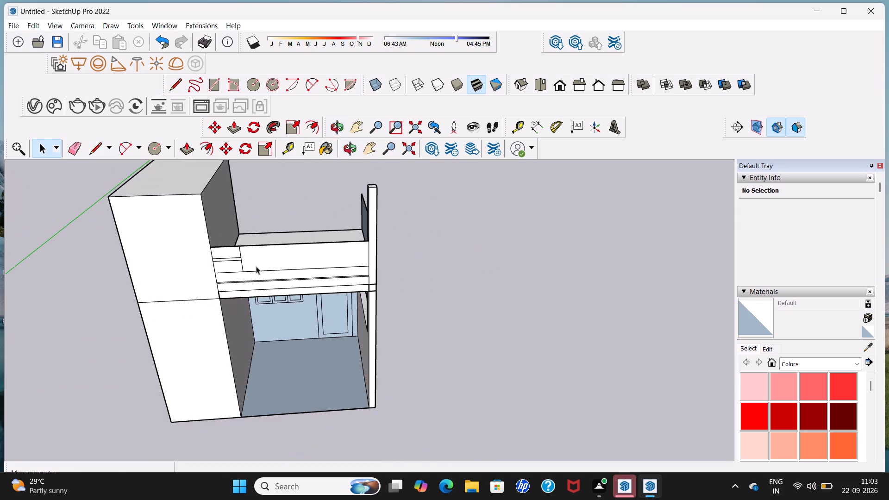
scroll(256, 278, down, 1)
middle_drag(256, 282, 256, 217)
scroll(264, 222, down, 6)
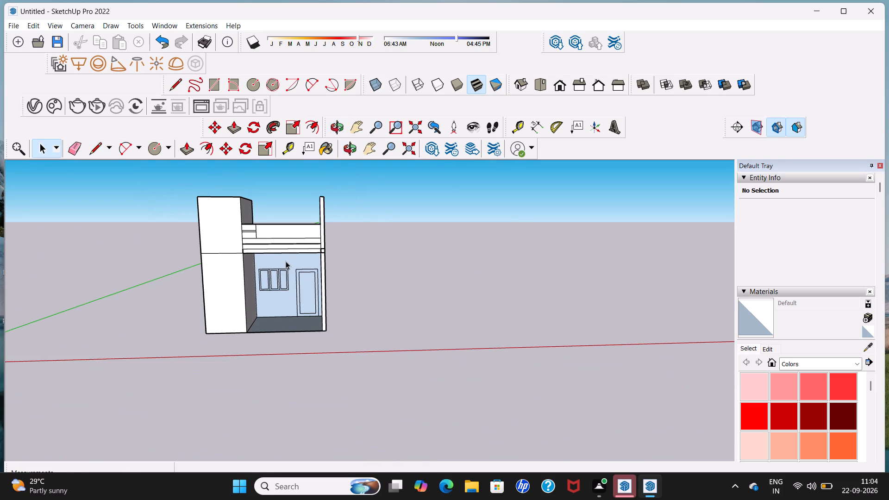
middle_drag(286, 261, 287, 245)
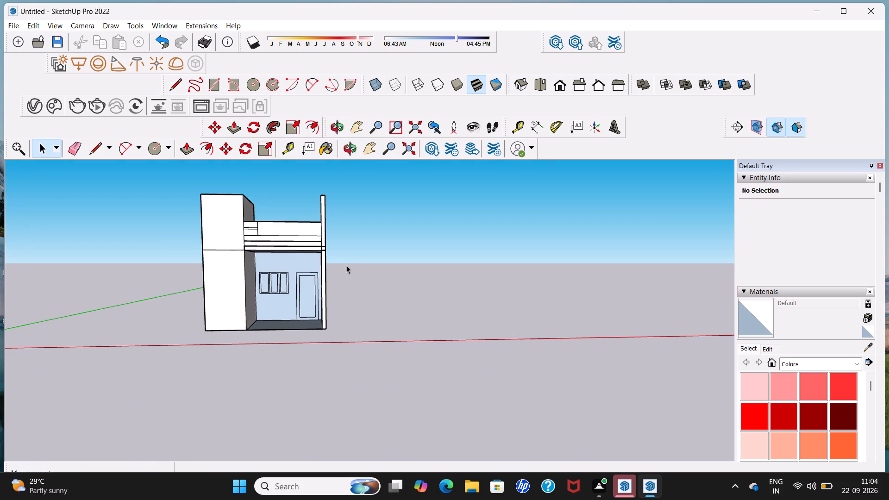
middle_drag(363, 266, 290, 291)
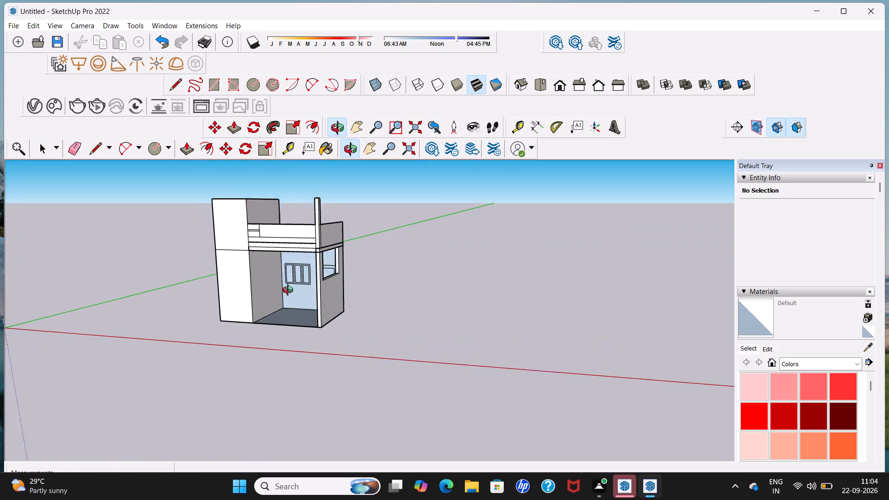
middle_drag(290, 291, 214, 311)
middle_drag(369, 235, 225, 301)
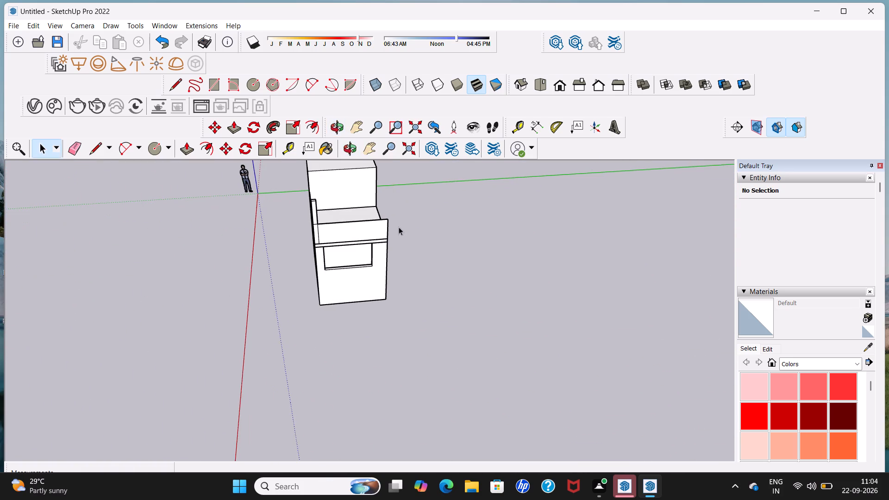
middle_drag(398, 229, 283, 272)
middle_drag(375, 263, 254, 290)
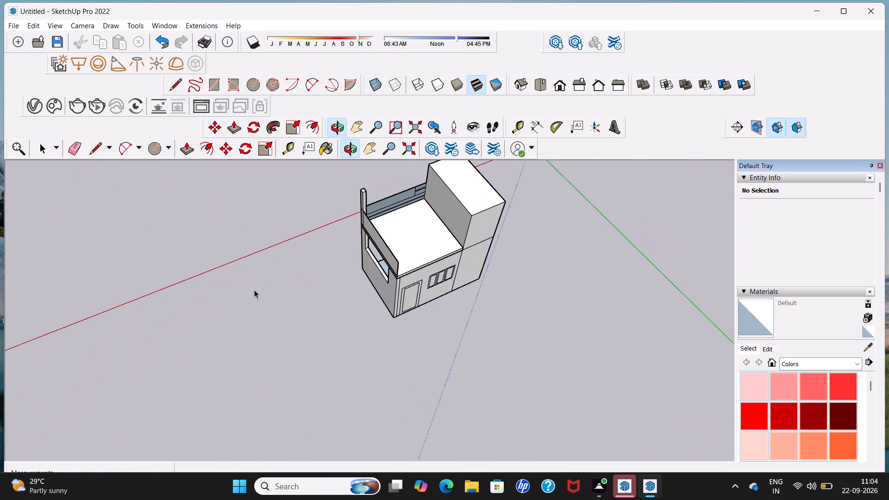
middle_drag(412, 266, 347, 276)
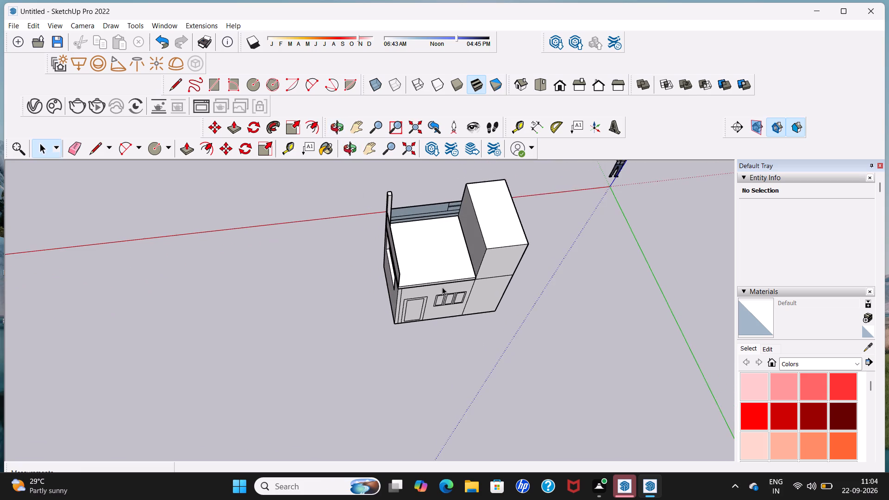
From the rear wall's strip line, draw a 6" vertical across the slab edge and outline a 6 1/8" by 5 3/4" post base against the side railing.
middle_drag(433, 289, 386, 296)
scroll(402, 296, up, 5)
scroll(408, 286, down, 1)
scroll(408, 294, up, 4)
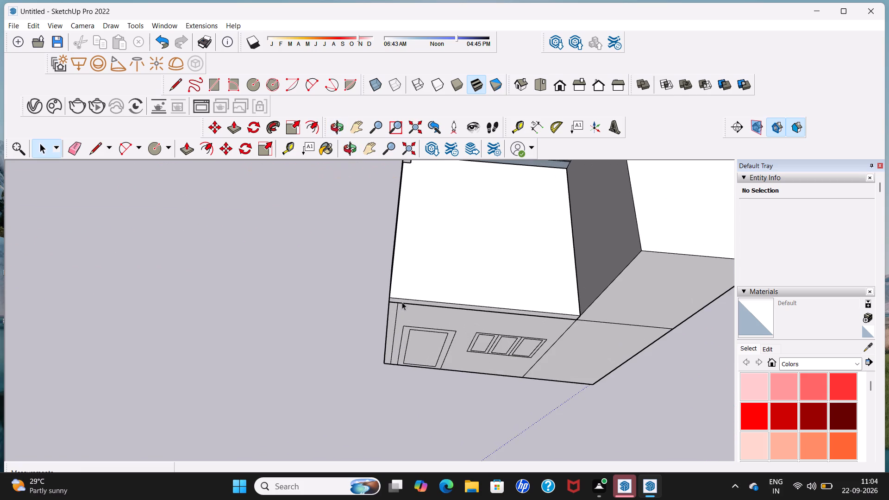
middle_drag(402, 302, 395, 264)
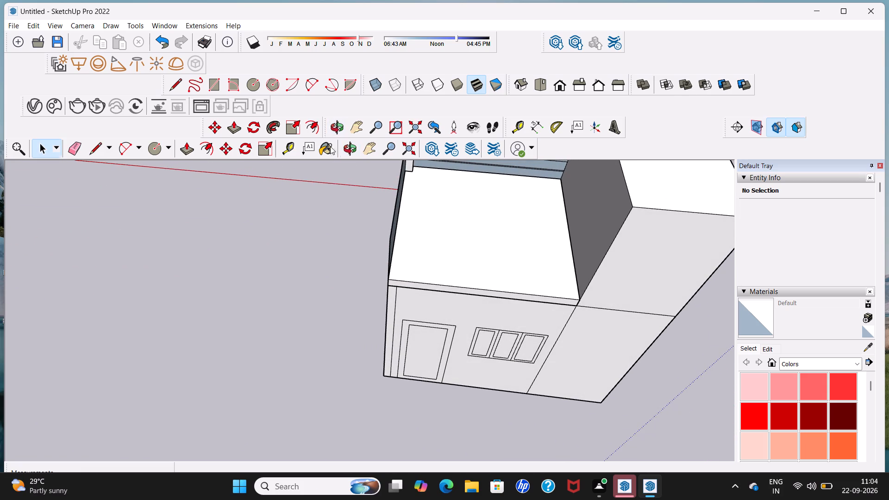
click(175, 86)
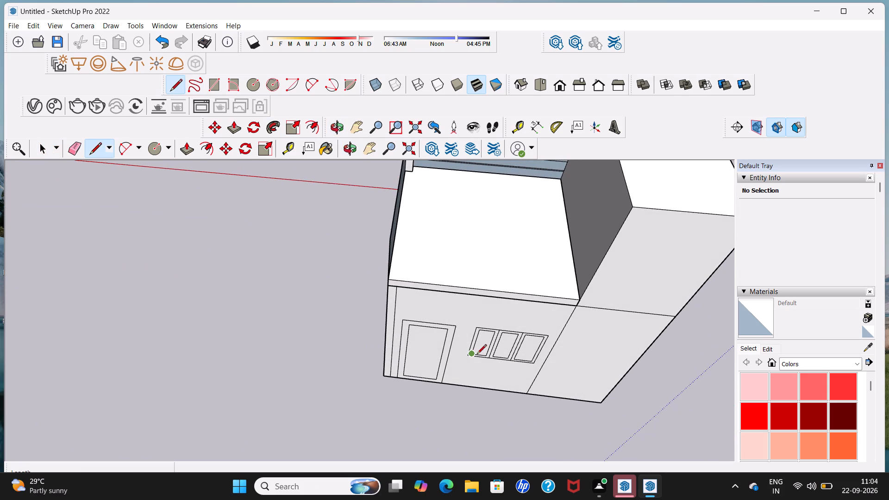
scroll(376, 307, up, 4)
click(413, 275)
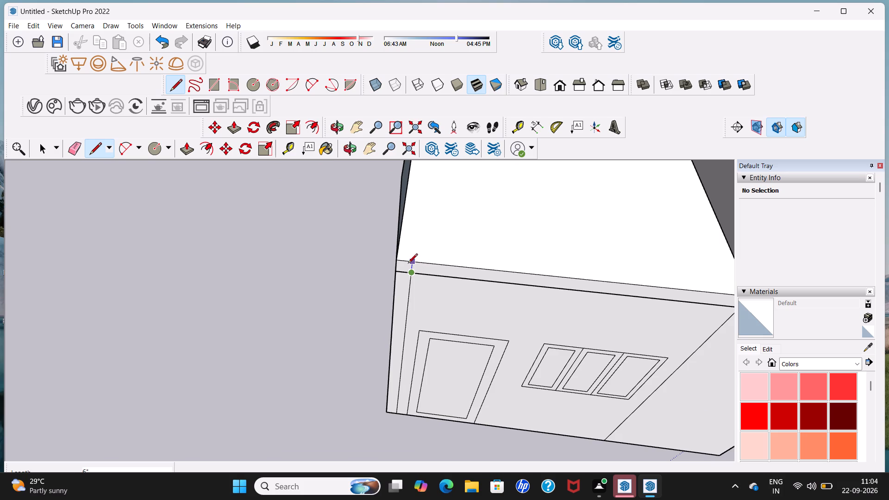
scroll(408, 264, up, 6)
click(413, 261)
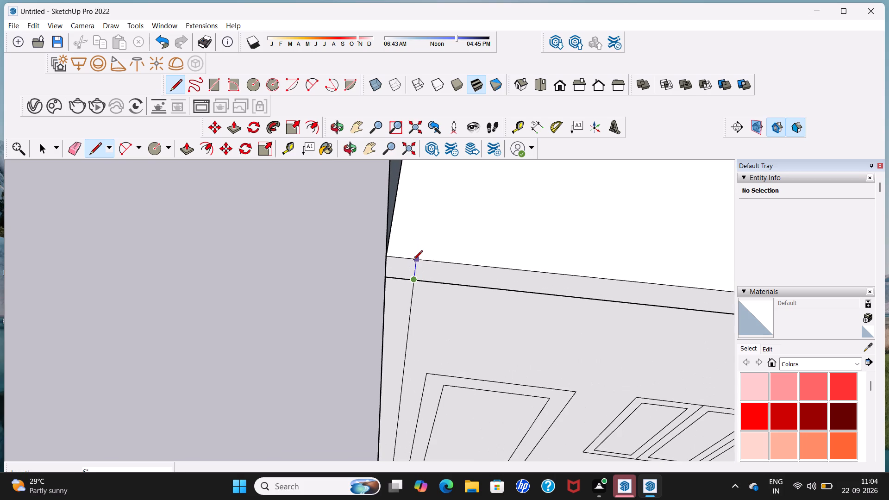
click(417, 237)
middle_drag(397, 237, 313, 248)
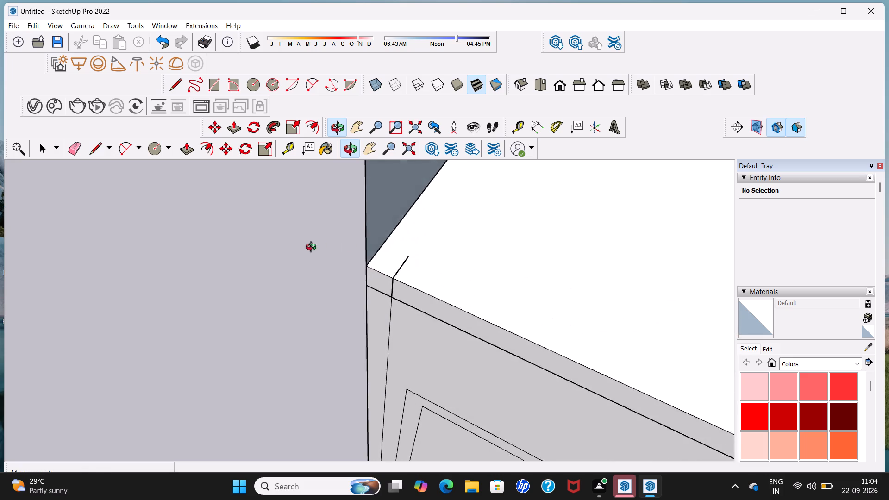
middle_drag(313, 248, 306, 250)
click(383, 249)
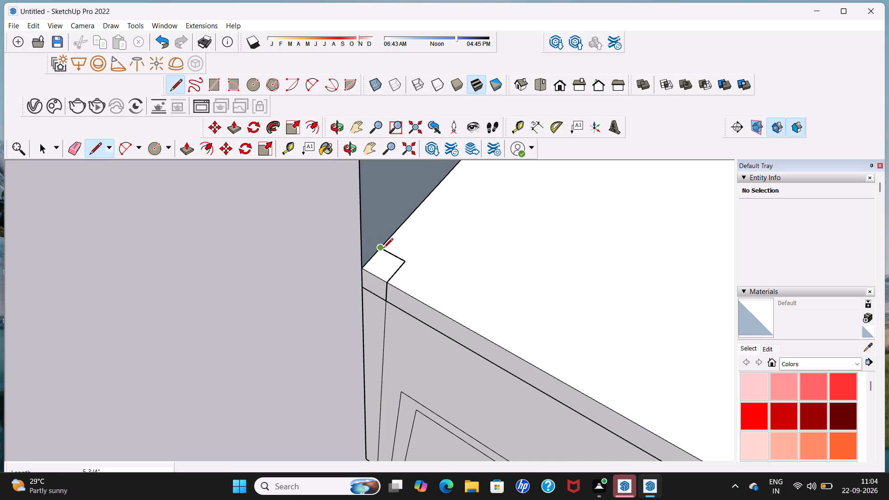
key(space)
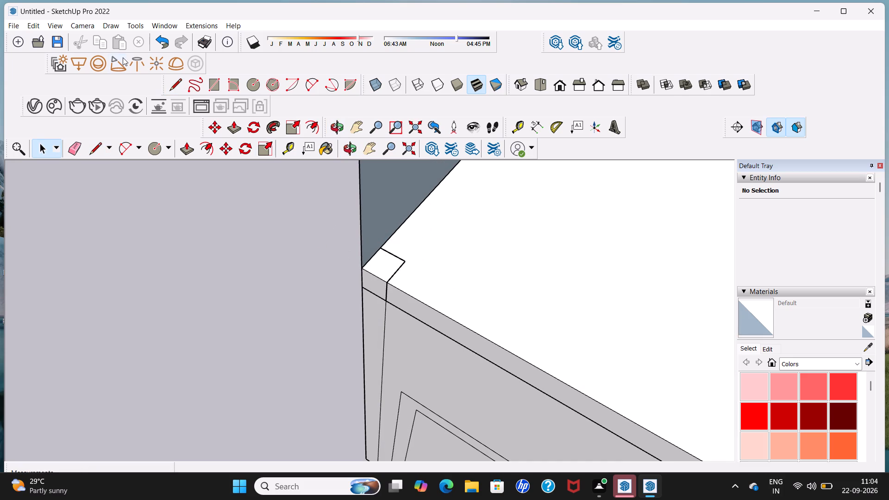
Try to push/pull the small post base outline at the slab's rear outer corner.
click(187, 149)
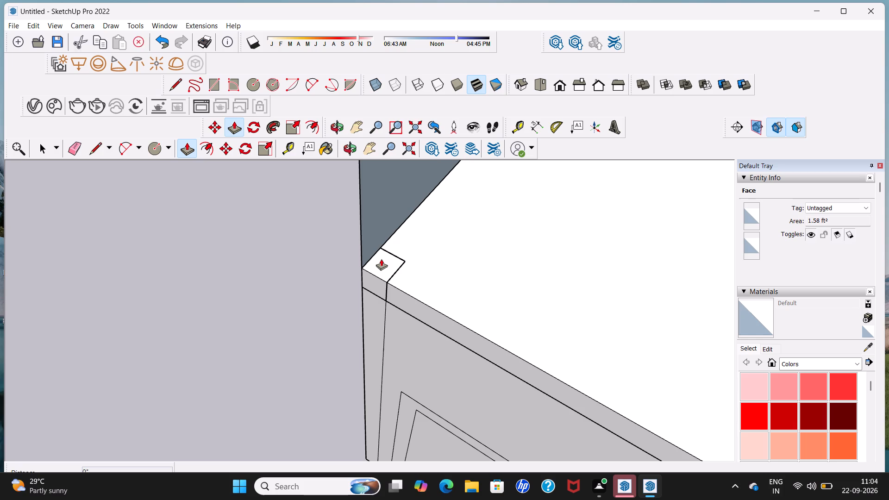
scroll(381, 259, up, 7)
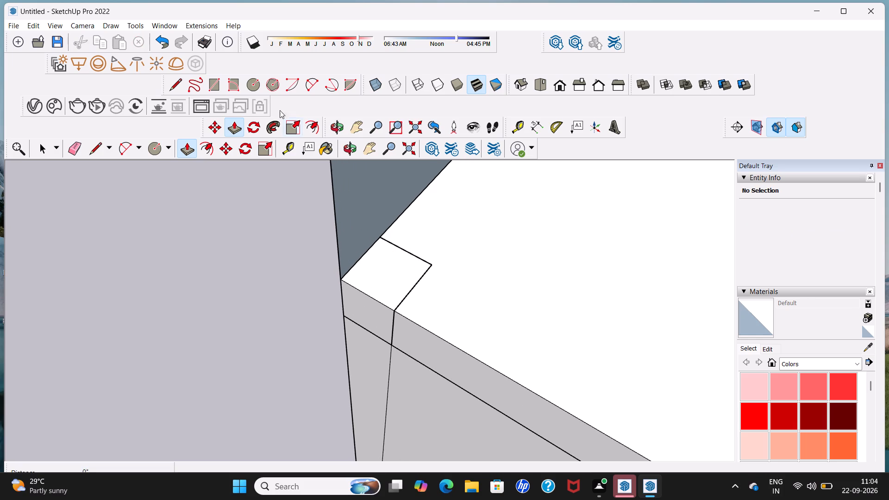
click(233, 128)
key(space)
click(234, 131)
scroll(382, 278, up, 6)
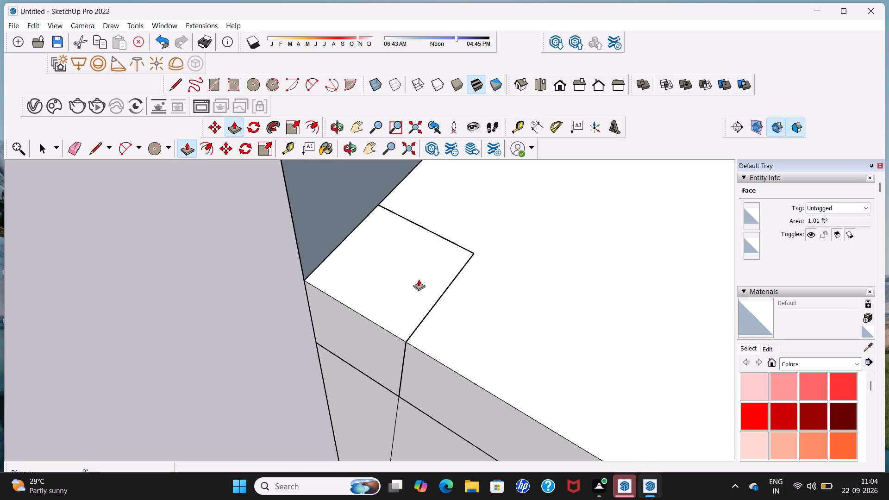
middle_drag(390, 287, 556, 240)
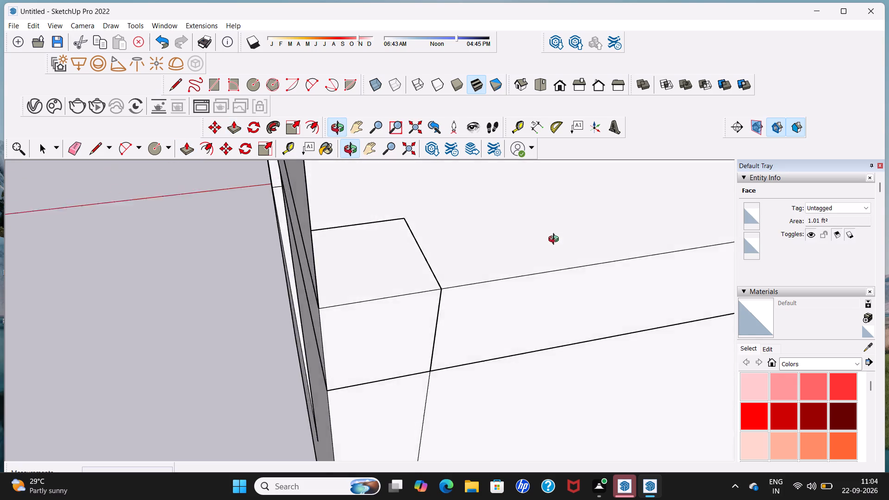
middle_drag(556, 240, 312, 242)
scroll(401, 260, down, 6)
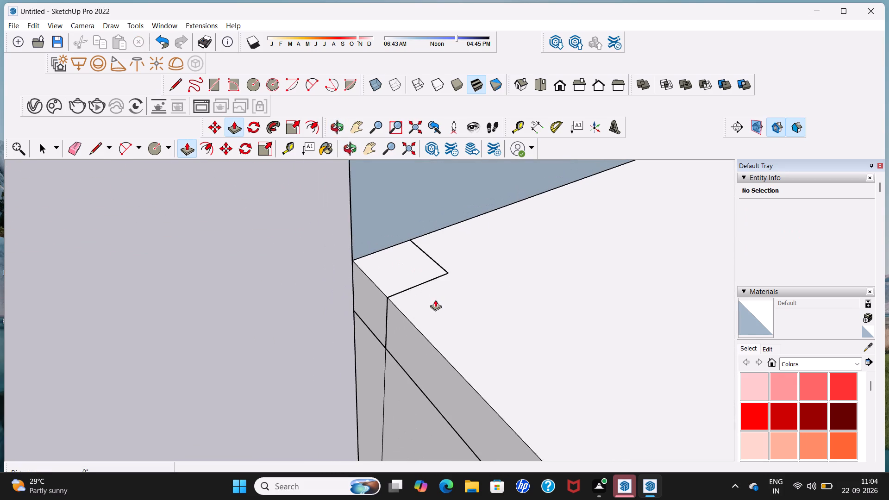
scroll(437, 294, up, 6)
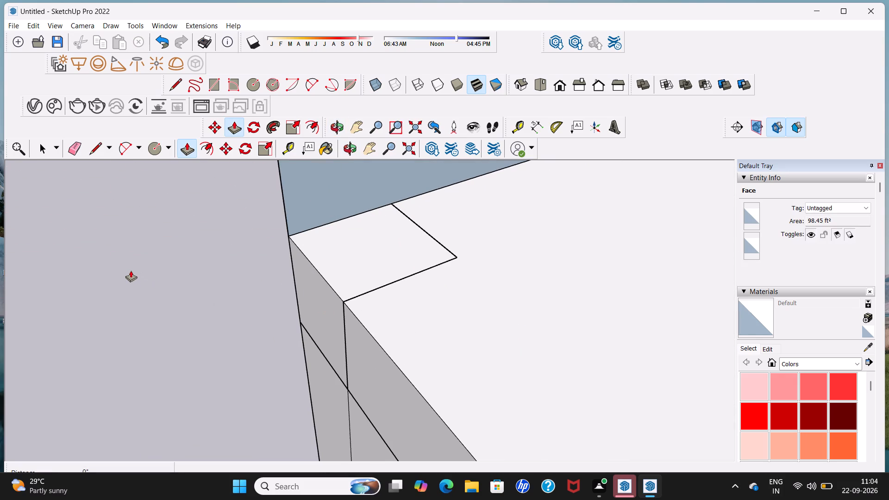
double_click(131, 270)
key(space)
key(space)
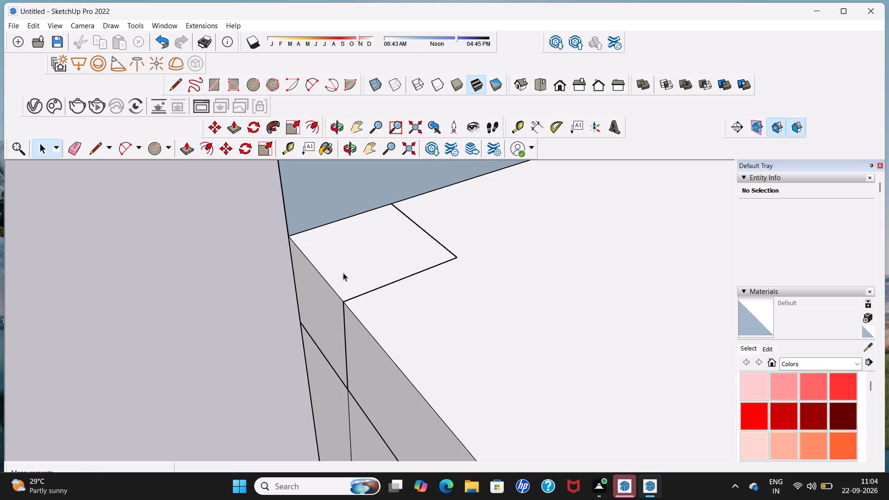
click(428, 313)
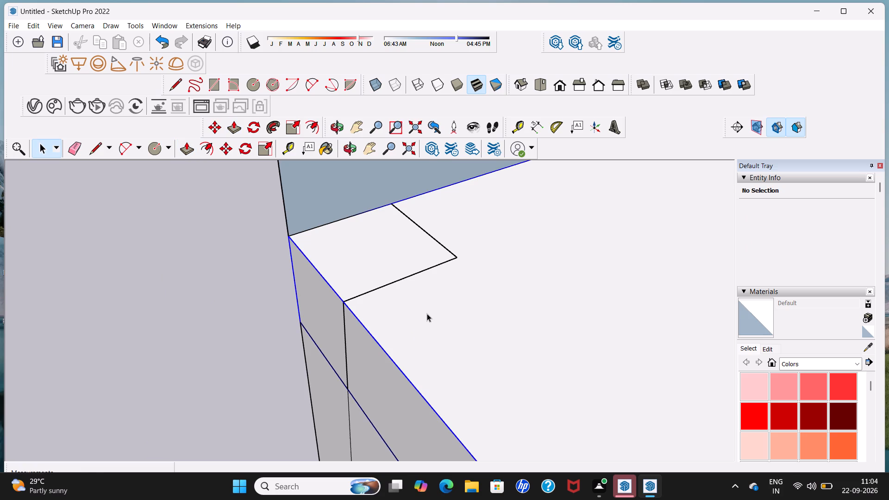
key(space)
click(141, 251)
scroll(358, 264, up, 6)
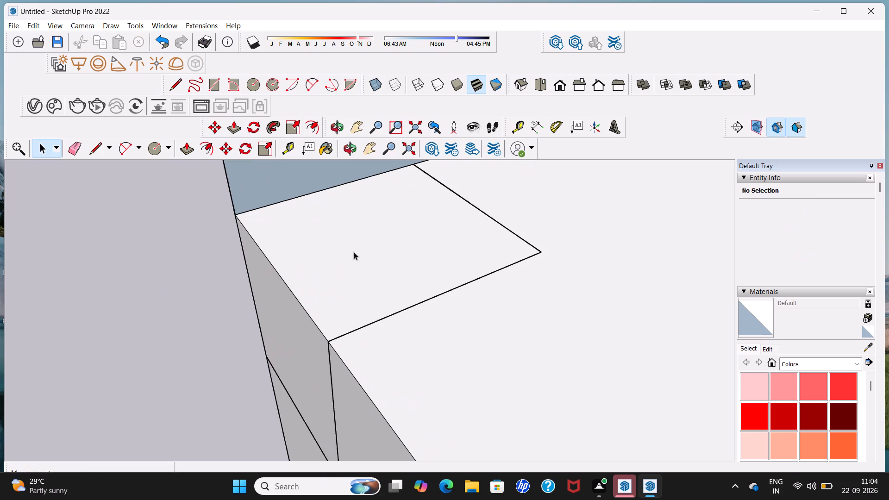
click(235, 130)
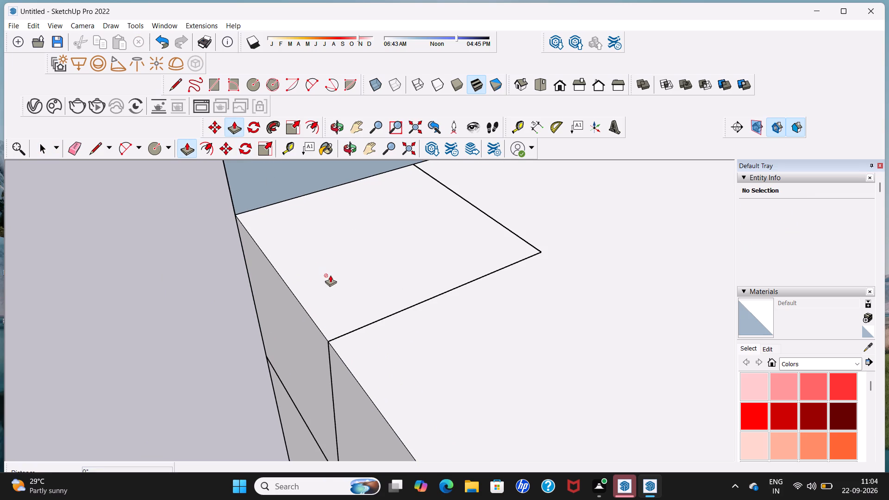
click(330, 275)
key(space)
Close the post base as its own face with a 5 3/4" line along the slab's rear edge from the outer corner.
click(182, 85)
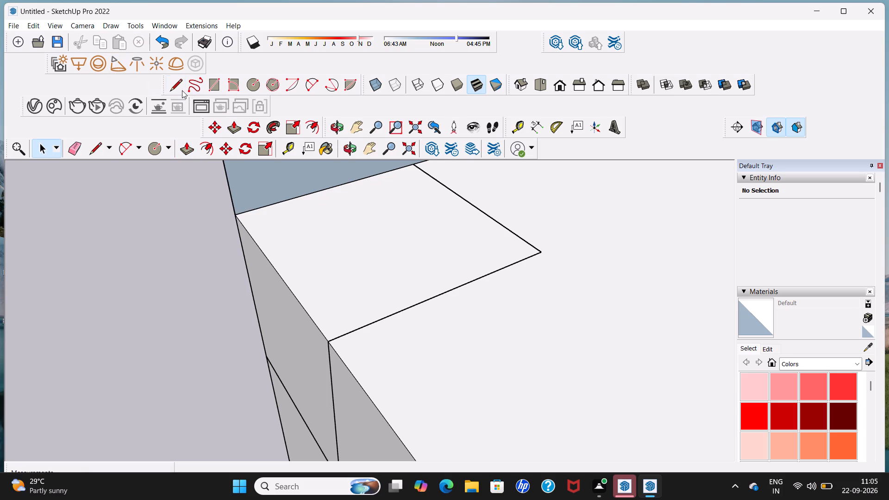
click(238, 213)
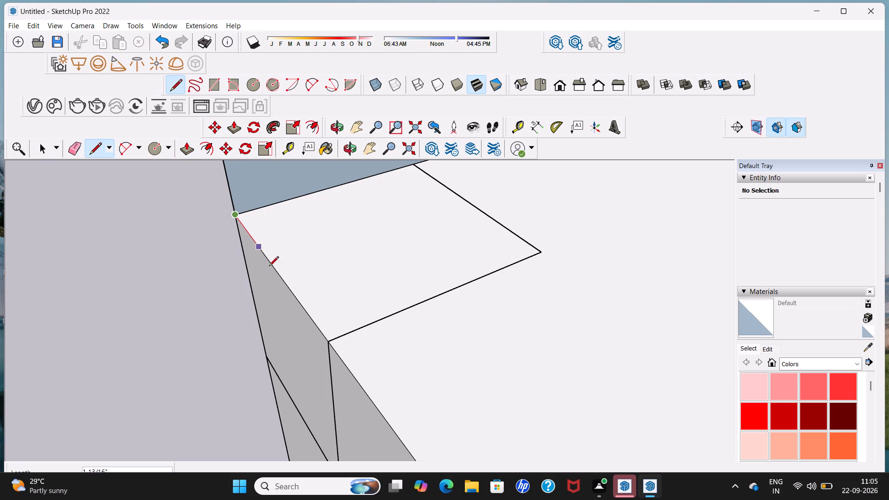
click(331, 339)
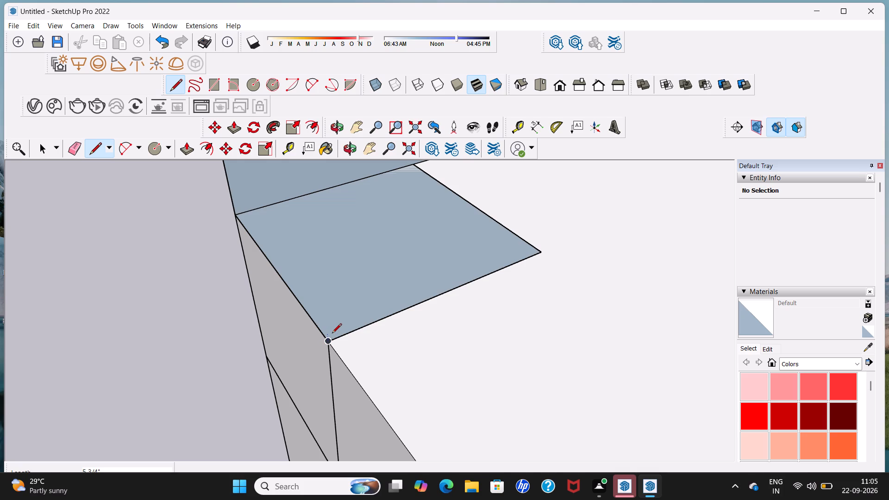
key(space)
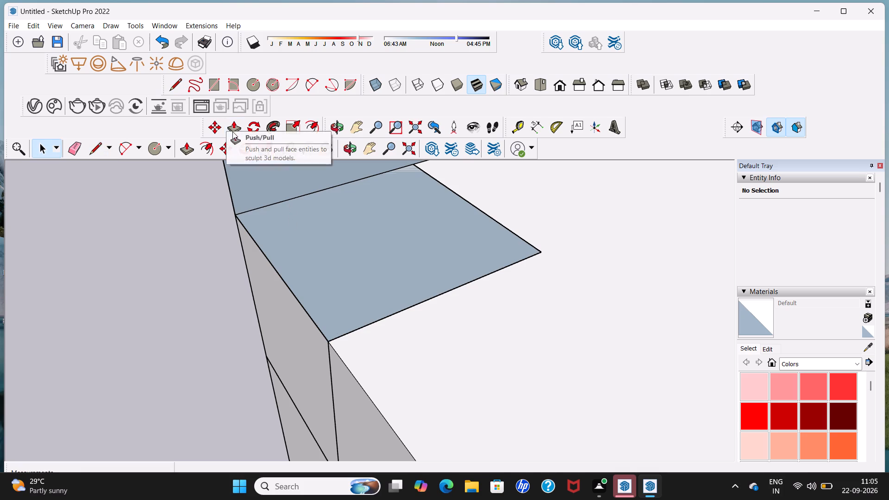
Push/pull the post base at the slab's rear outer corner up about 6' 3 5/8", level with the front corner post's top.
click(233, 131)
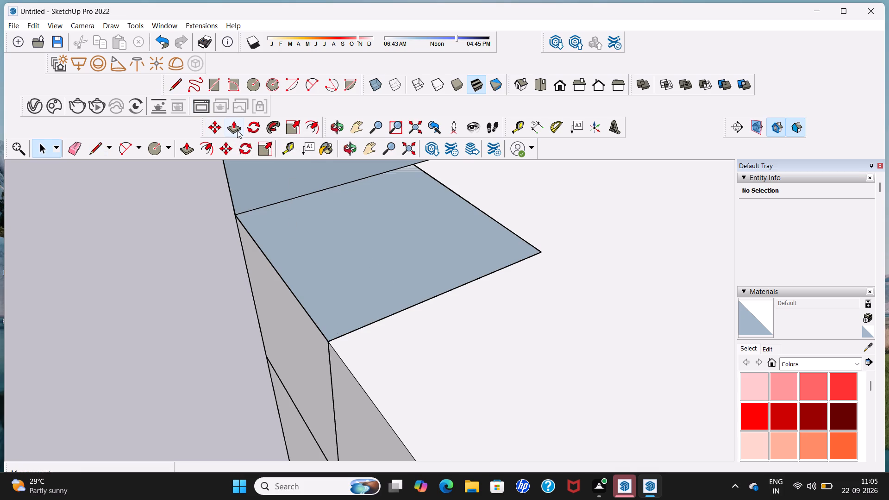
click(237, 129)
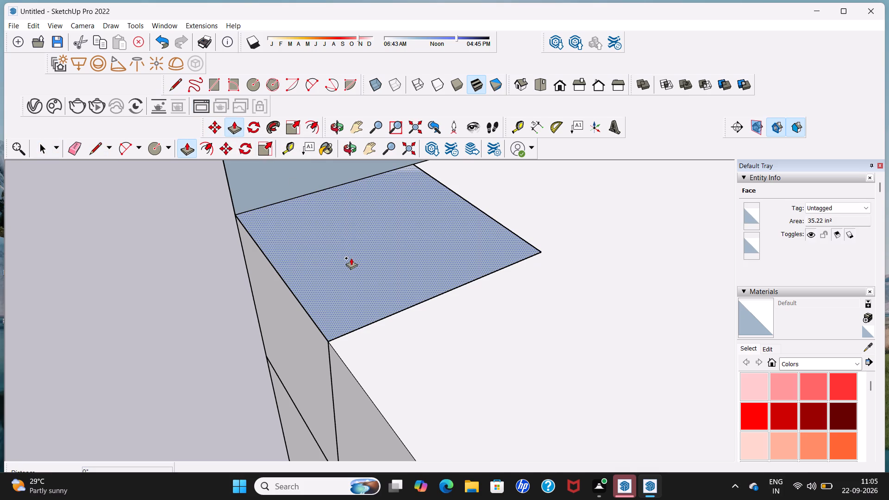
click(351, 258)
scroll(344, 225, down, 14)
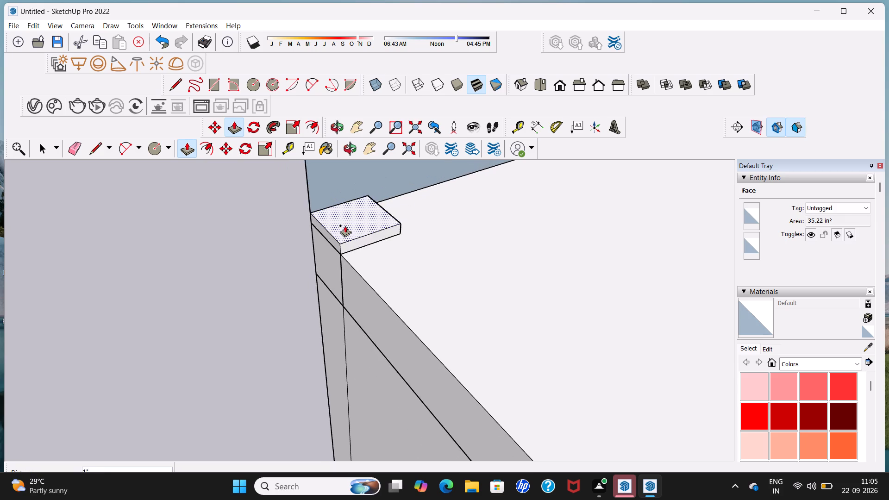
scroll(345, 225, down, 7)
scroll(345, 224, down, 19)
scroll(346, 222, down, 4)
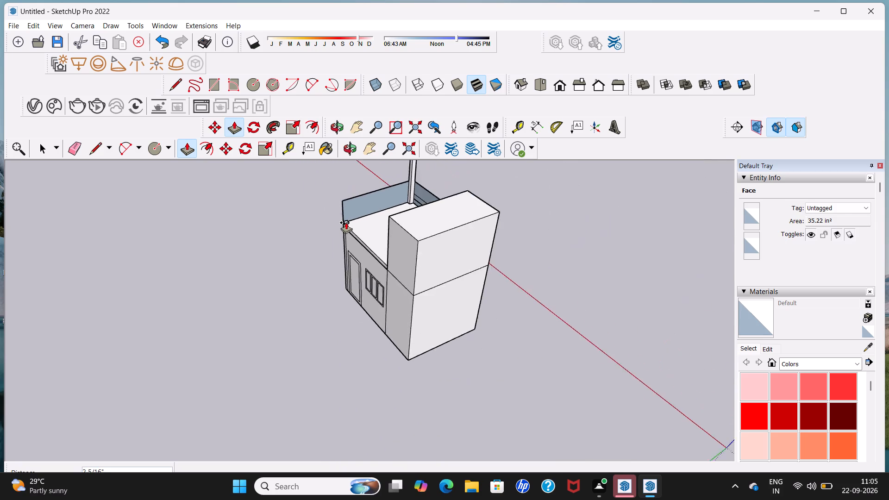
scroll(346, 222, down, 6)
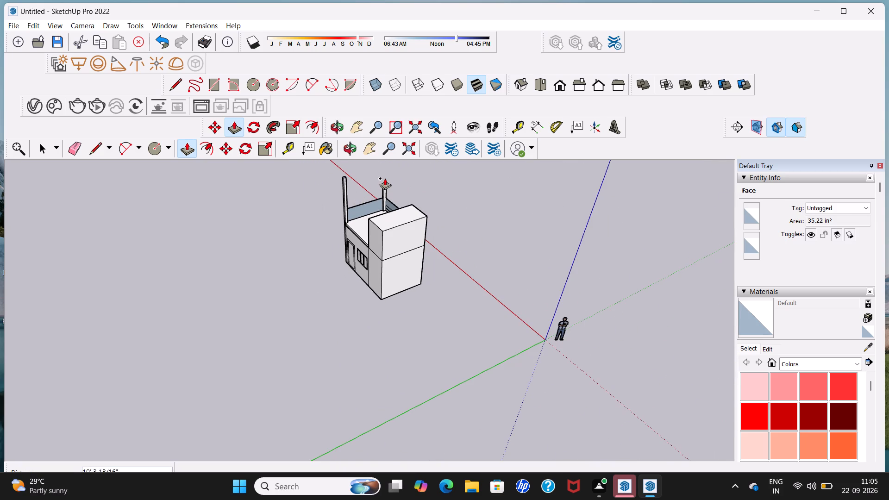
scroll(388, 179, up, 11)
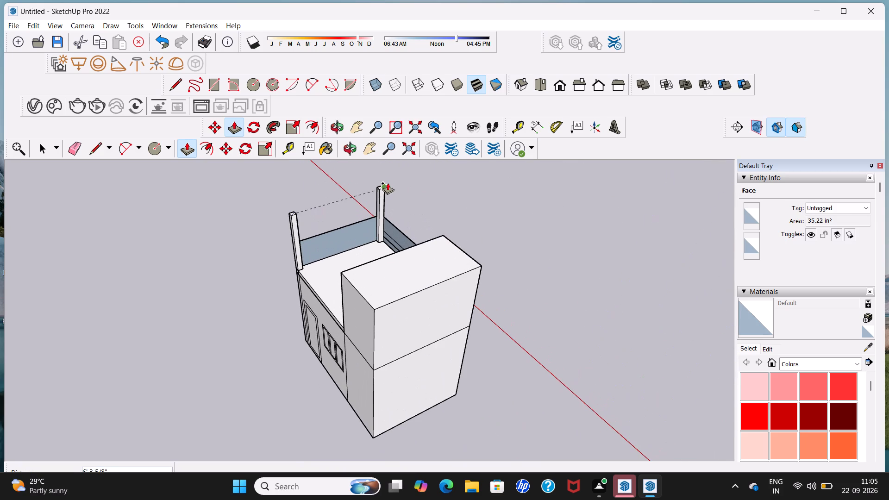
click(388, 183)
key(space)
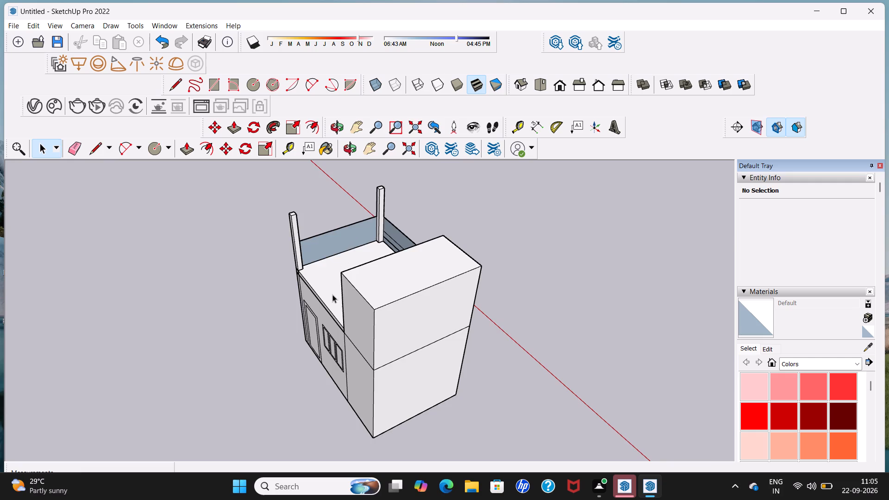
From the front railing's top height, draw a 2' 10 5/16" vertical down the raised block's rear edge to the slab corner.
middle_drag(332, 295, 497, 276)
scroll(379, 294, up, 1)
middle_drag(379, 294, 462, 272)
scroll(442, 289, up, 5)
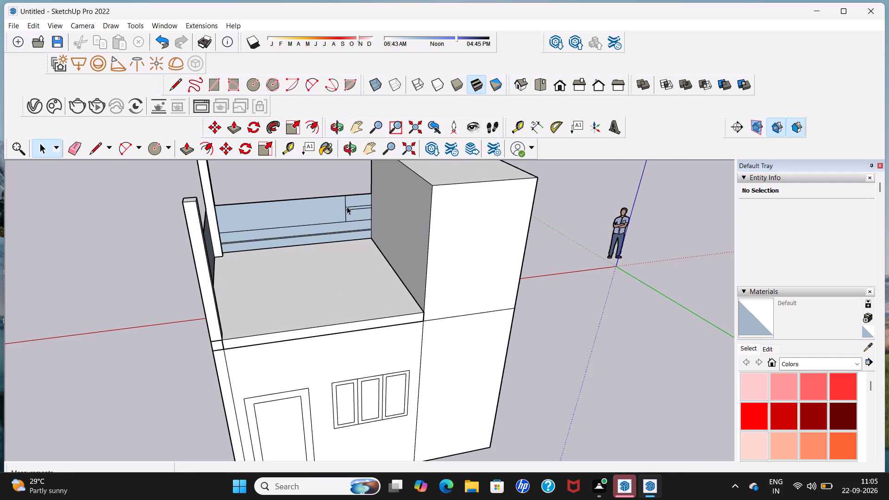
middle_drag(363, 233, 437, 227)
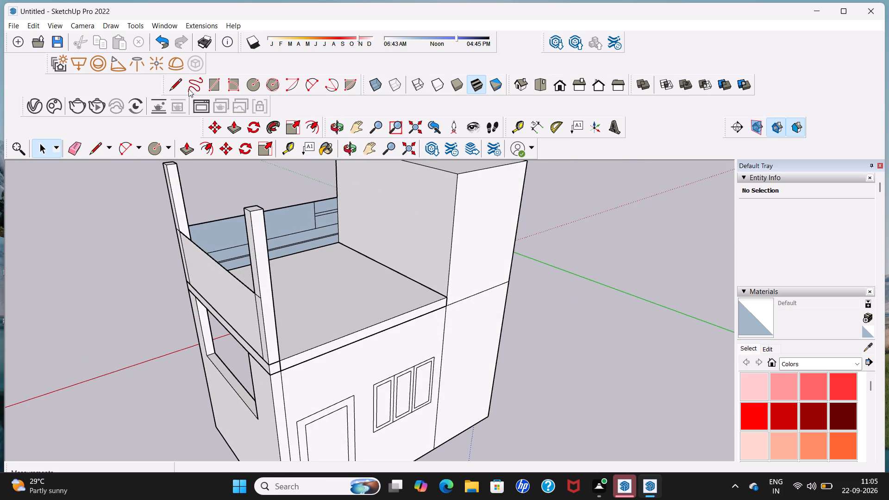
click(178, 80)
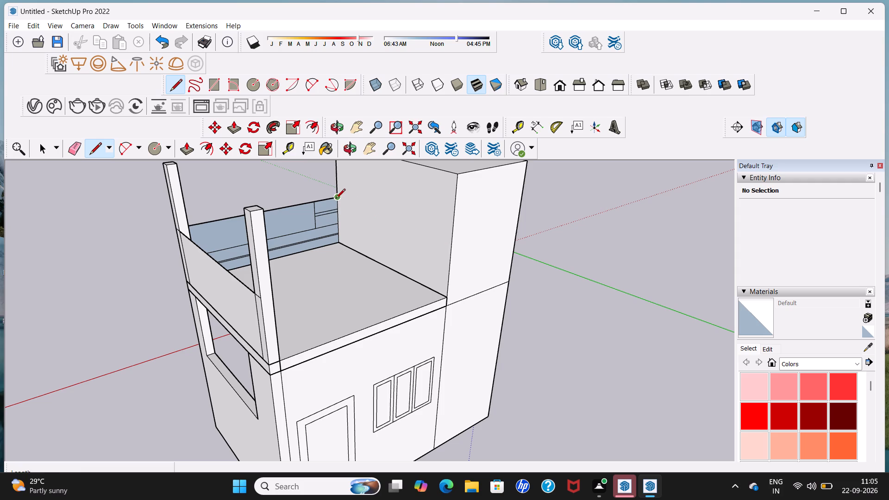
middle_drag(336, 199, 393, 203)
scroll(362, 195, up, 2)
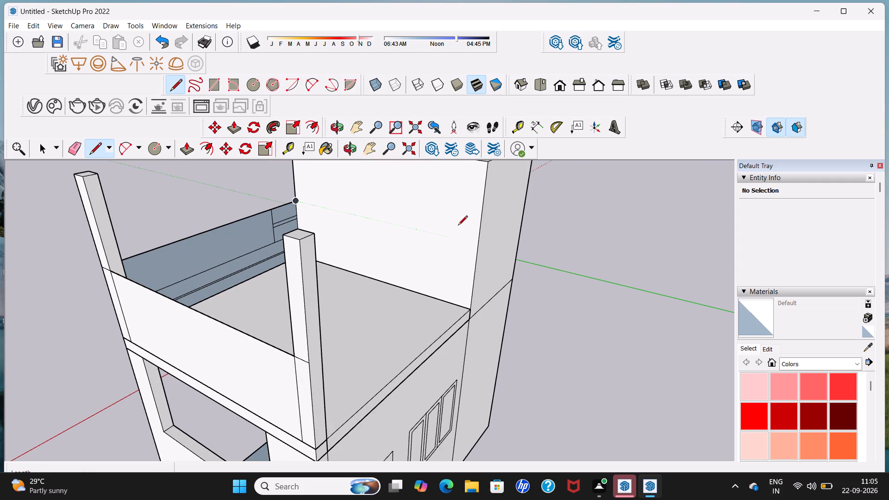
click(477, 241)
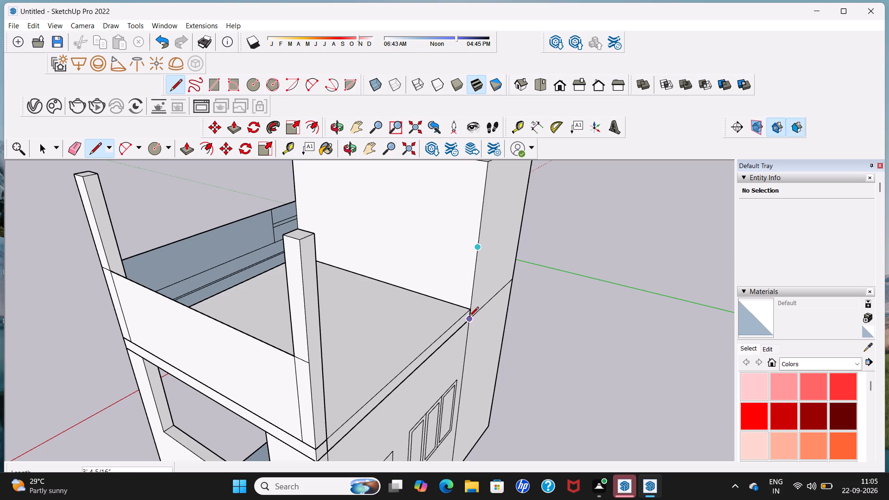
scroll(468, 308, up, 5)
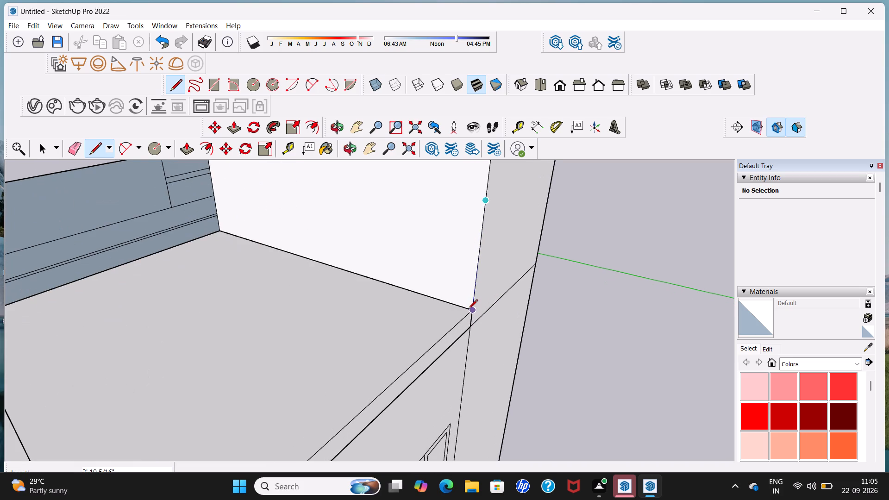
click(471, 310)
Draw a 9' 6 1/4" line from the vertical's top across to the rear corner post, closing the rear railing face.
click(481, 203)
scroll(356, 249, down, 6)
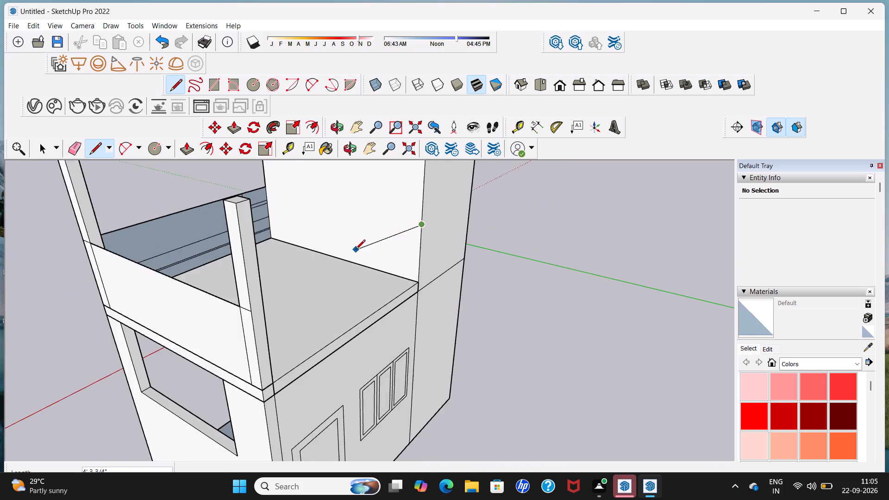
scroll(356, 249, down, 4)
middle_drag(349, 260, 215, 297)
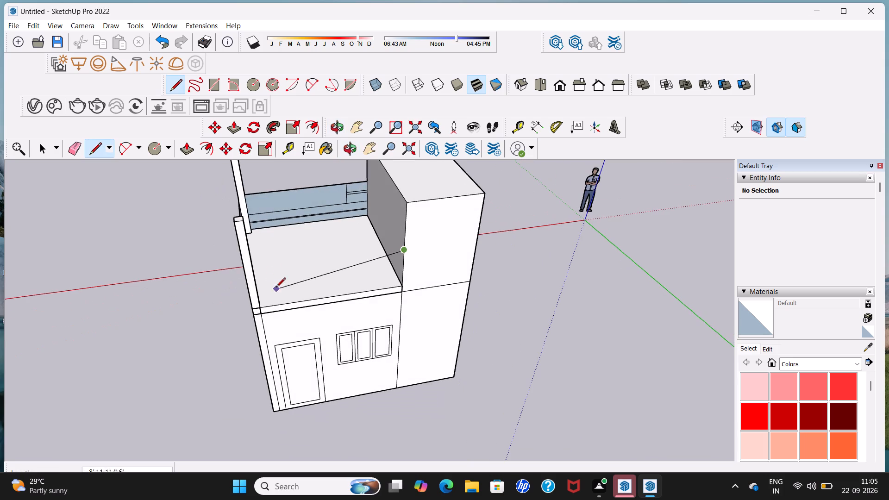
click(256, 274)
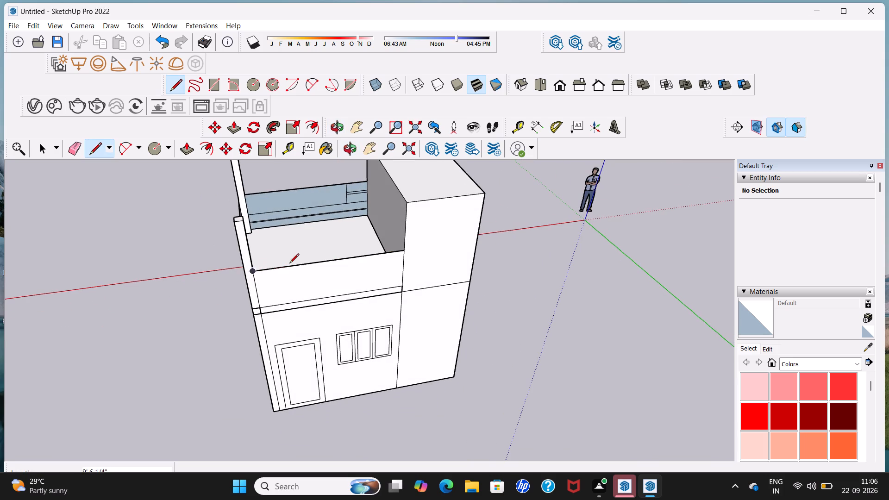
middle_drag(289, 265, 459, 241)
key(space)
Examine the house from the front and from above, checking the roof railings, both corner posts and the raised block.
middle_drag(265, 312, 468, 261)
middle_drag(168, 298, 332, 273)
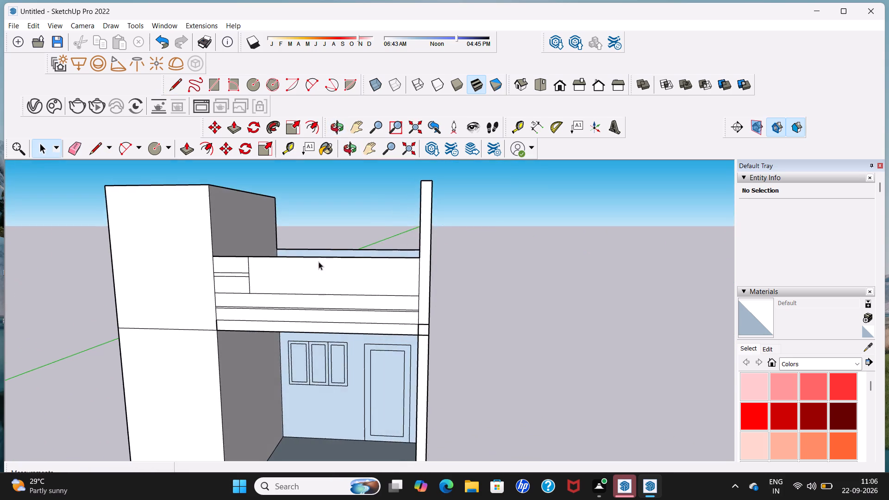
middle_drag(317, 268, 340, 331)
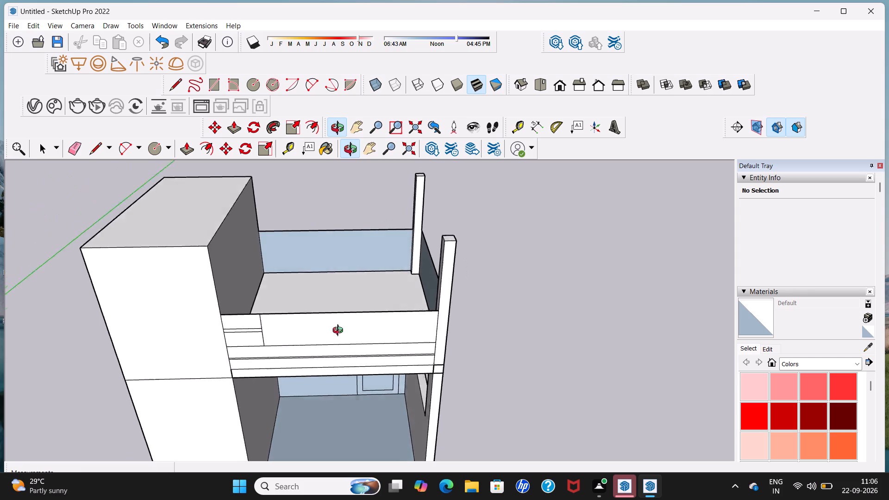
middle_drag(340, 331, 331, 260)
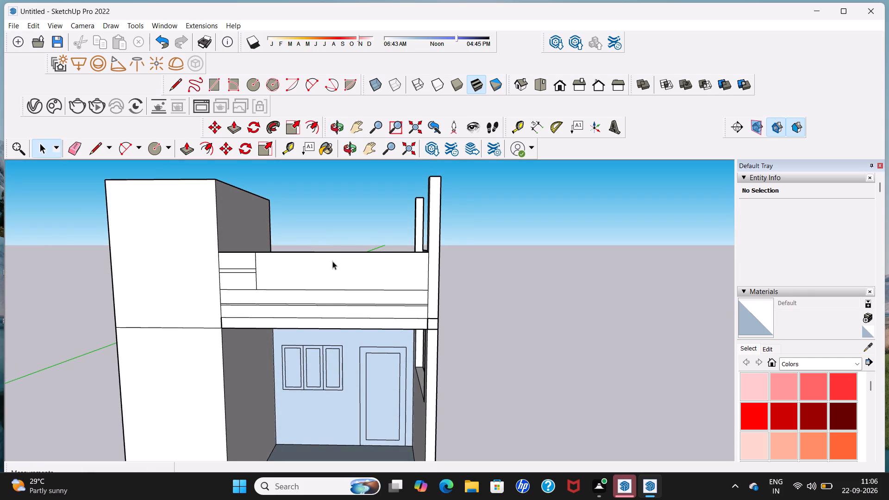
shift+middle_drag(332, 315, 398, 354)
shift+scroll(332, 315, up, 1)
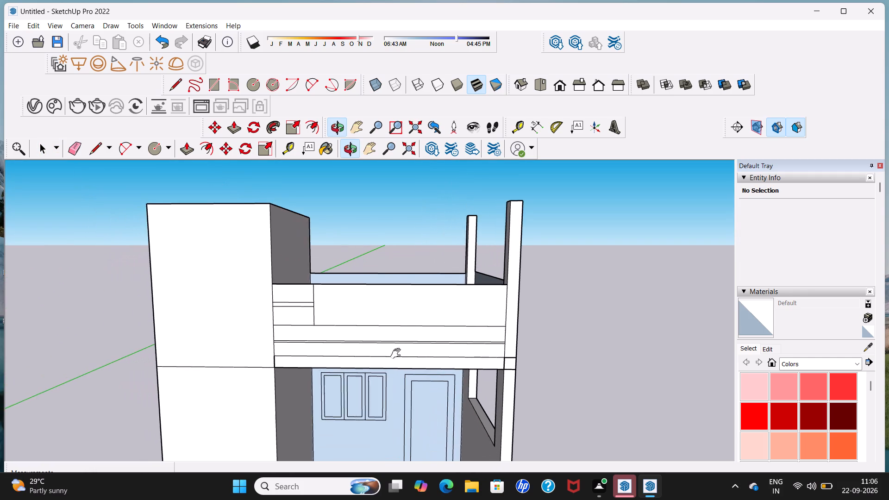
shift+middle_drag(398, 354, 398, 354)
scroll(397, 333, down, 6)
middle_drag(397, 347, 398, 351)
scroll(398, 352, down, 5)
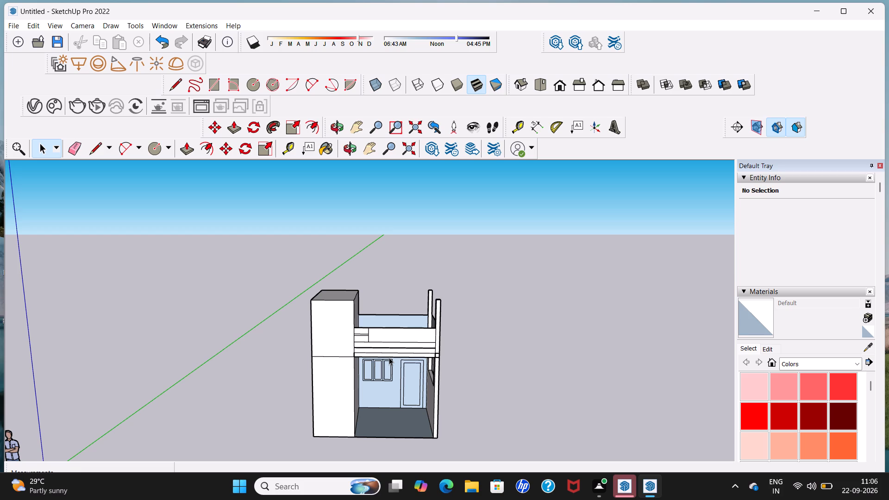
middle_drag(366, 374, 381, 322)
scroll(381, 322, up, 2)
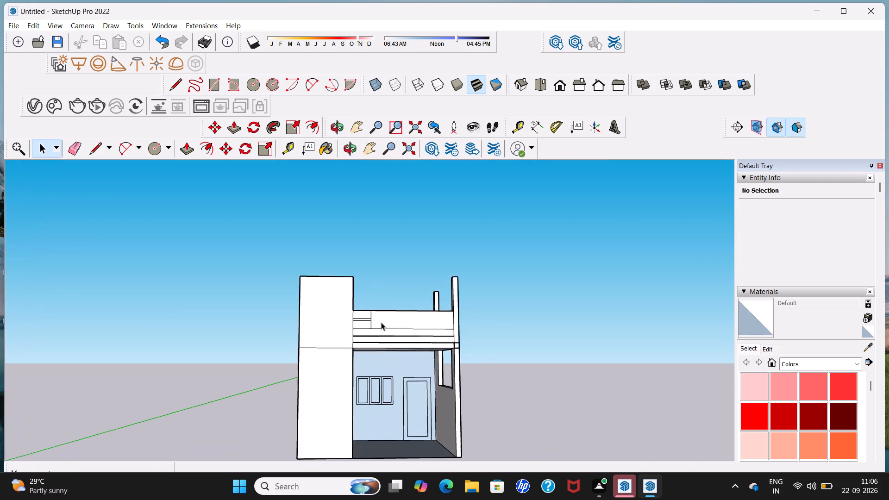
scroll(381, 322, up, 6)
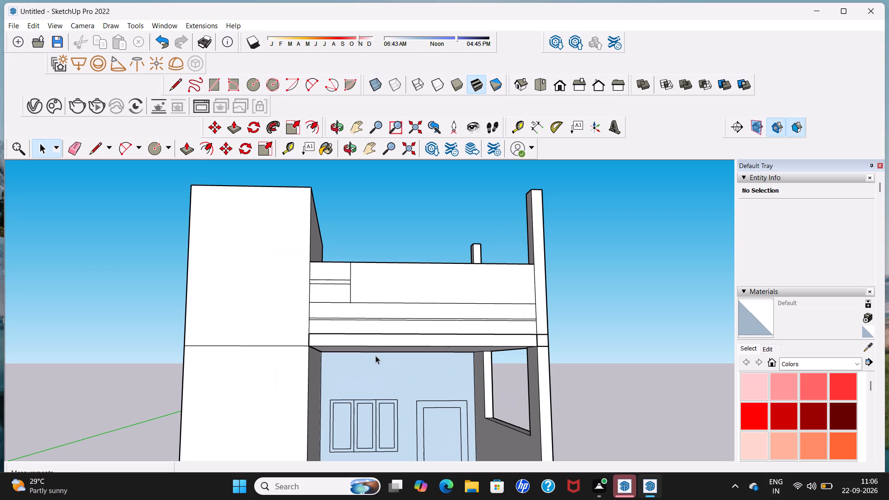
middle_drag(376, 356, 382, 454)
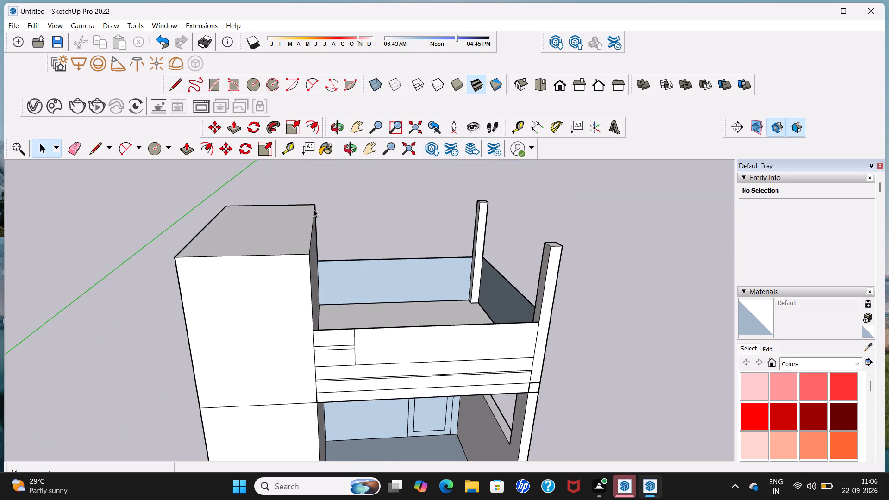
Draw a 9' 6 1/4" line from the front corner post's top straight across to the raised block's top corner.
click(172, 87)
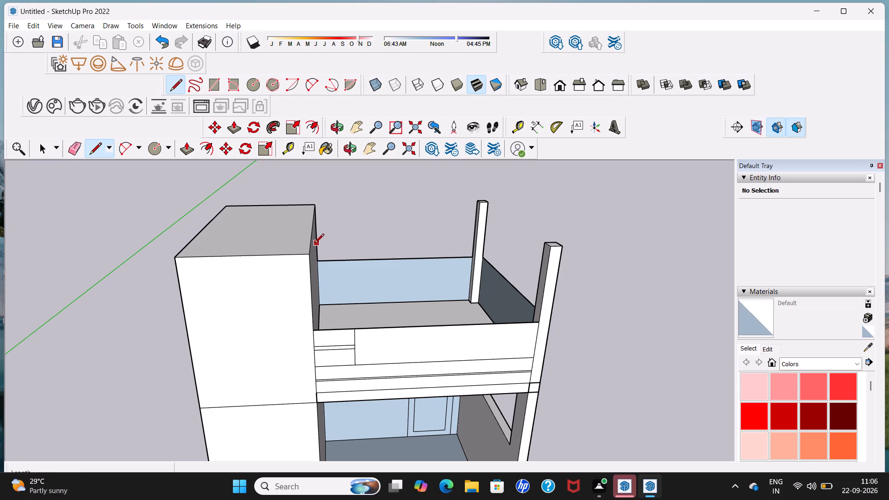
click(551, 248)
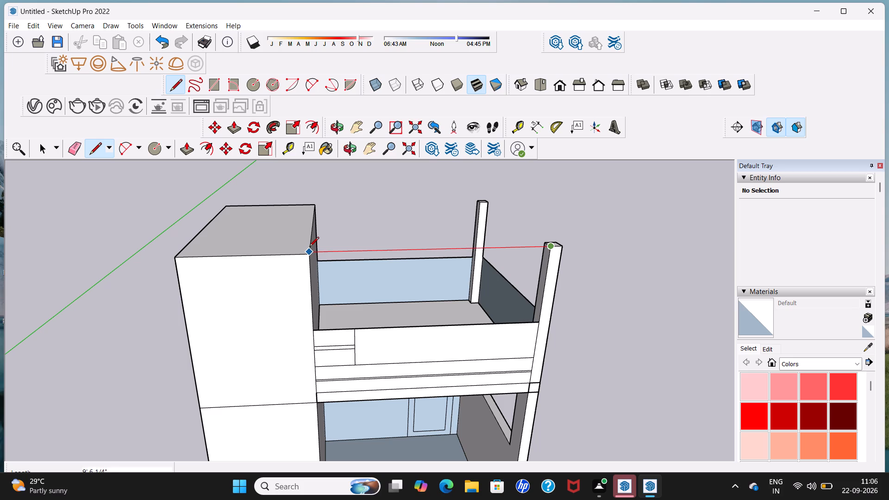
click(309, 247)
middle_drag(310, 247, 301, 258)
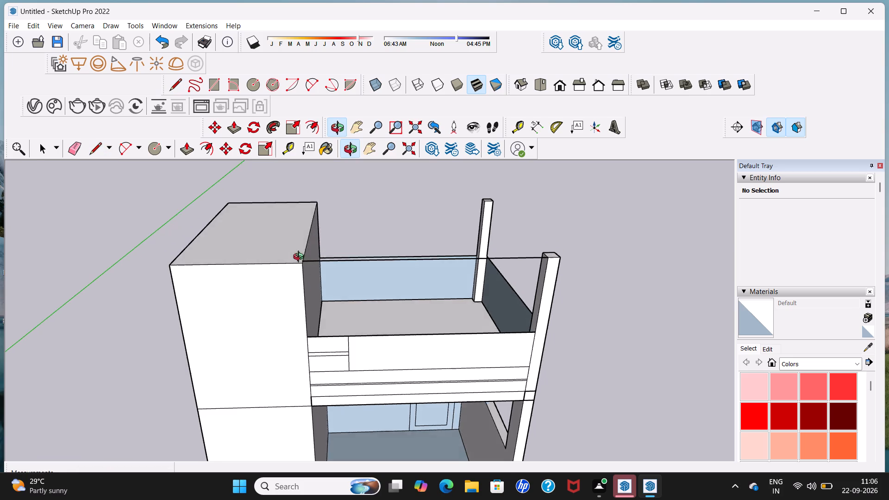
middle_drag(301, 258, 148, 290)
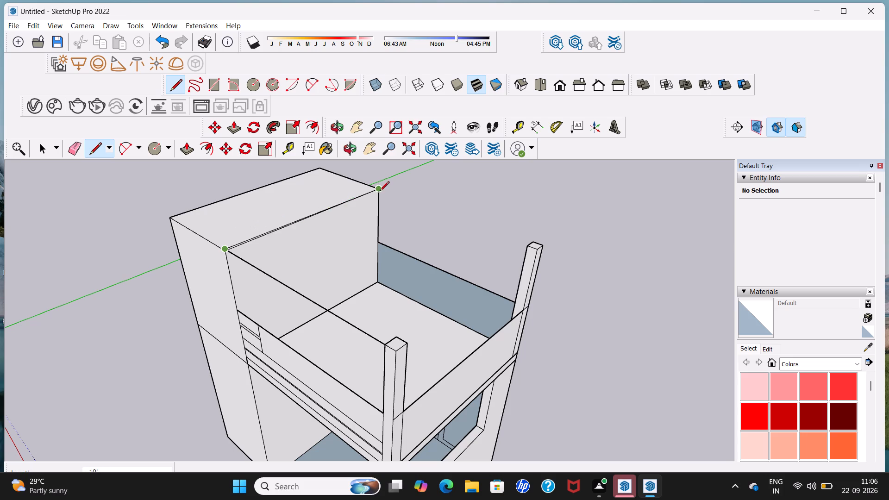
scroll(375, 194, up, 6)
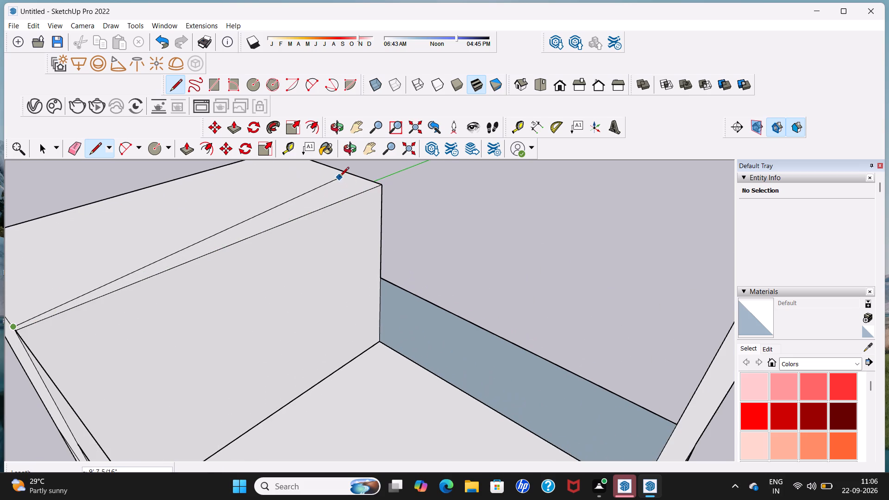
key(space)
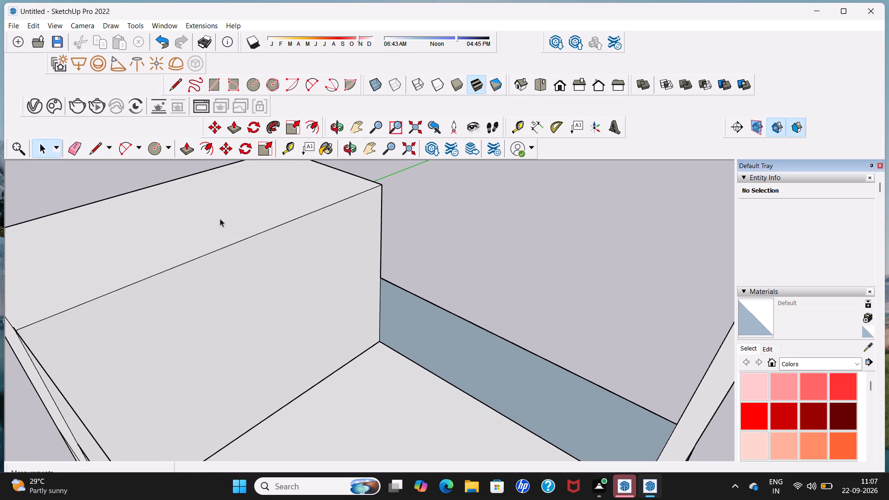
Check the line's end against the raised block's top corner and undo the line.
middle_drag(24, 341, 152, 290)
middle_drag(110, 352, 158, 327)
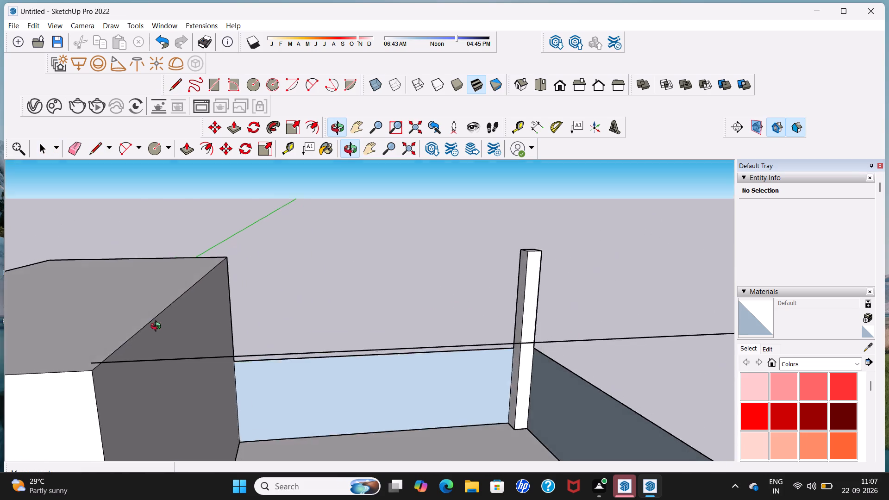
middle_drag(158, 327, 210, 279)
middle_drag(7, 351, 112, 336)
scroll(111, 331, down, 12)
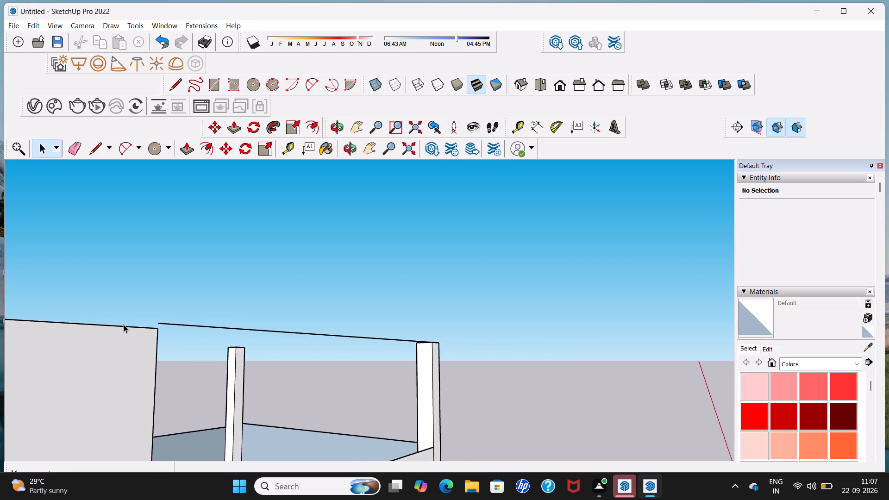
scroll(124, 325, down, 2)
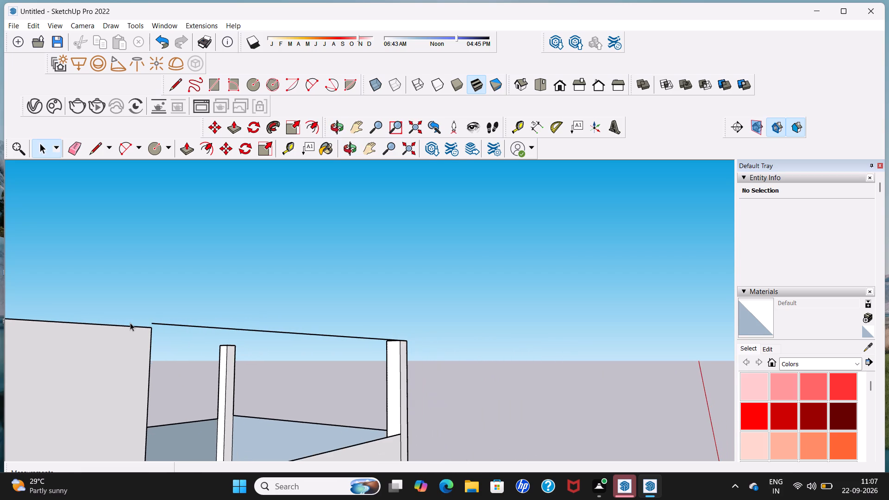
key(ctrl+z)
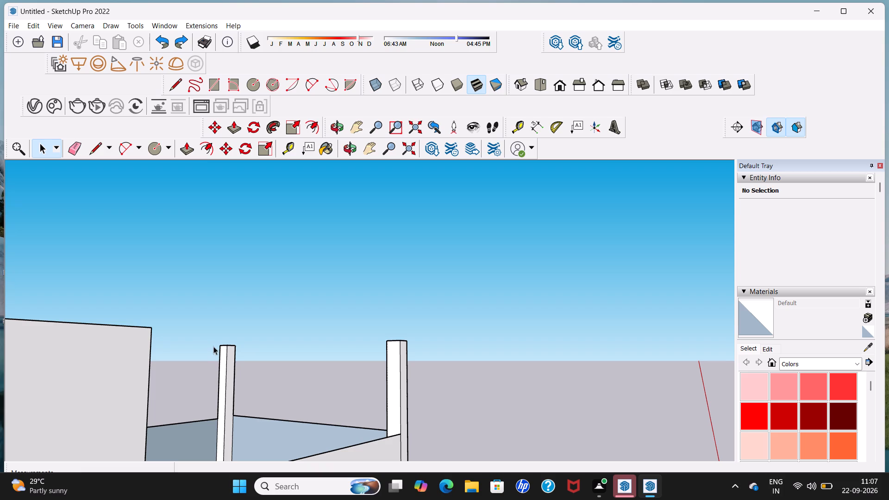
Push/Pull the raised block's top face up about 1", level with the top of the front corner post.
middle_drag(213, 350, 451, 216)
scroll(451, 223, down, 14)
middle_drag(557, 246, 391, 300)
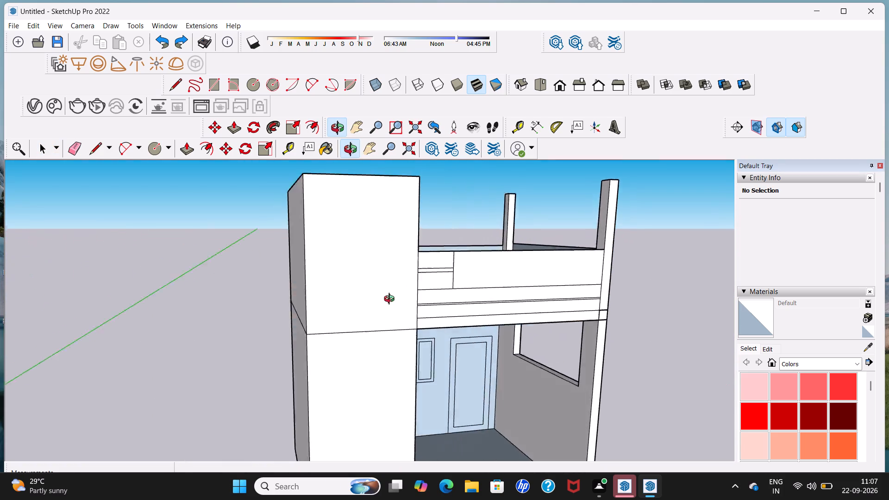
middle_drag(391, 300, 333, 308)
scroll(359, 286, down, 6)
middle_drag(361, 291, 368, 342)
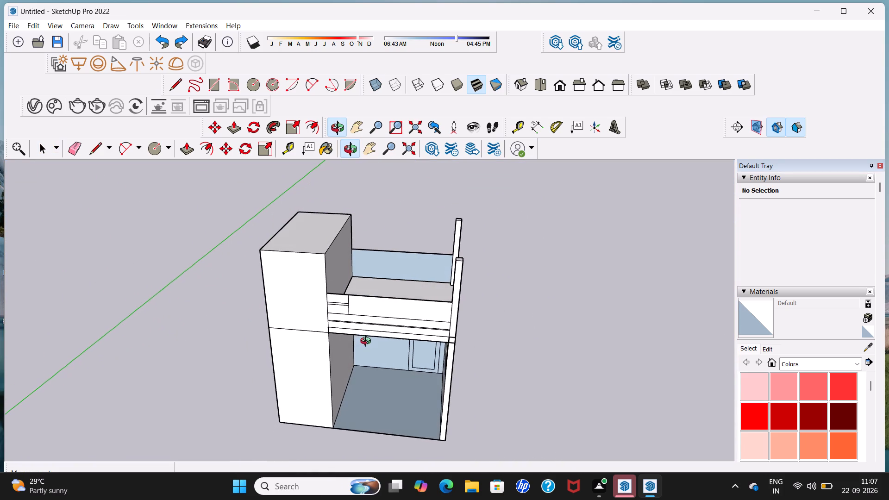
middle_drag(368, 342, 368, 343)
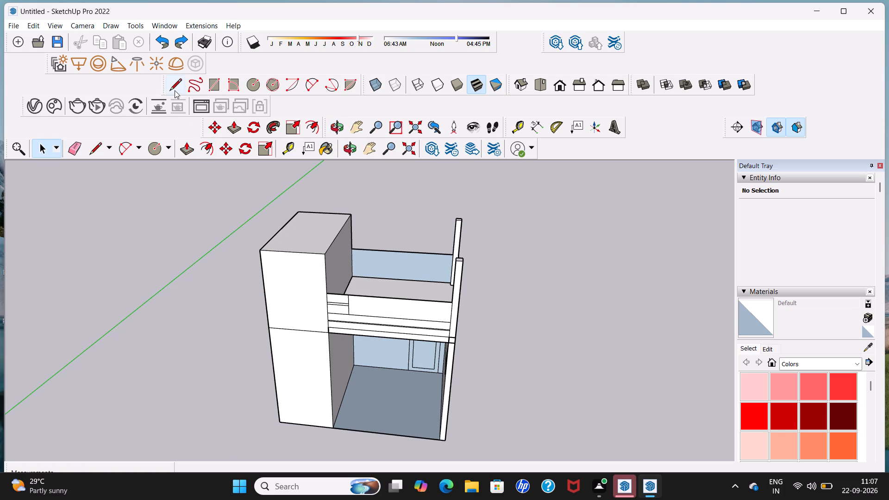
click(235, 130)
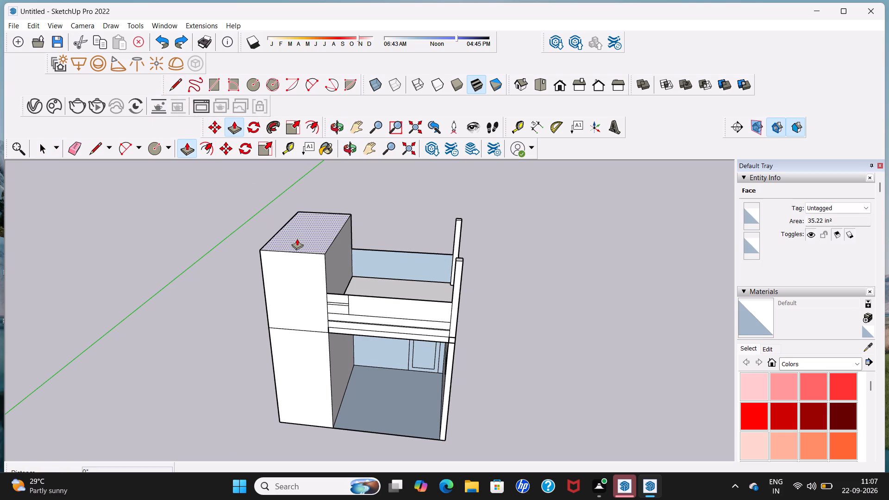
click(297, 238)
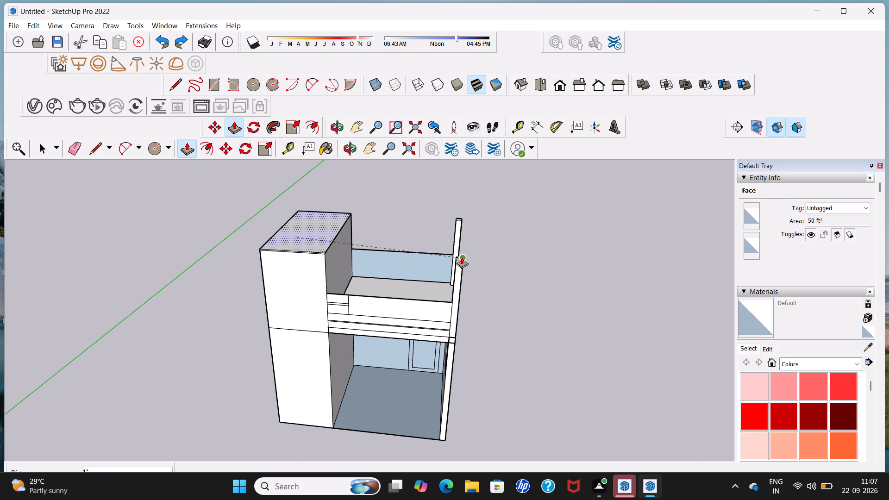
click(462, 257)
key(space)
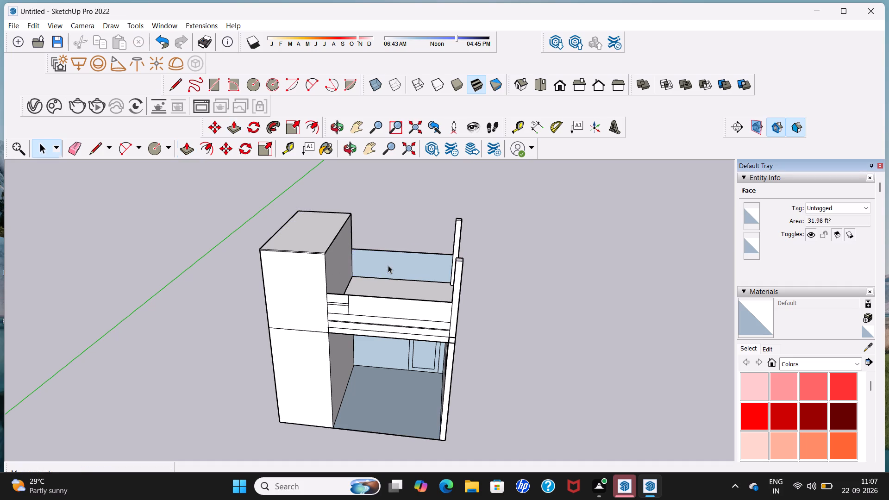
middle_drag(375, 288, 420, 234)
scroll(401, 247, up, 5)
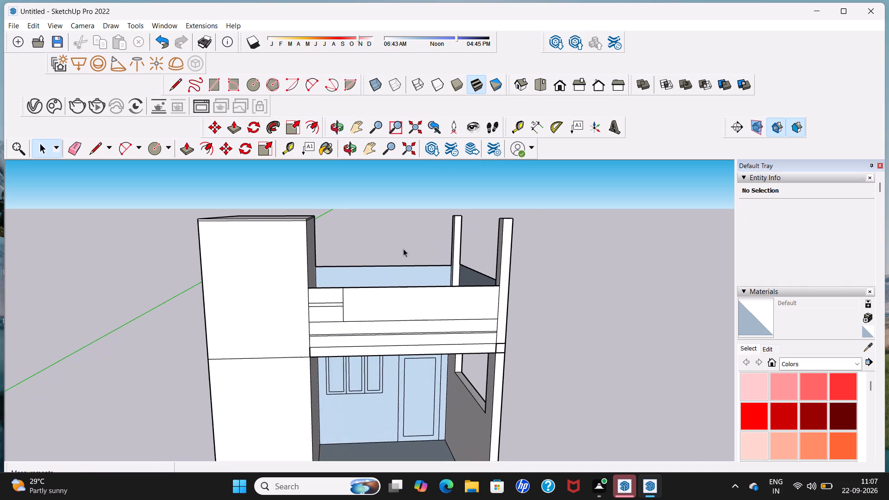
scroll(403, 250, up, 3)
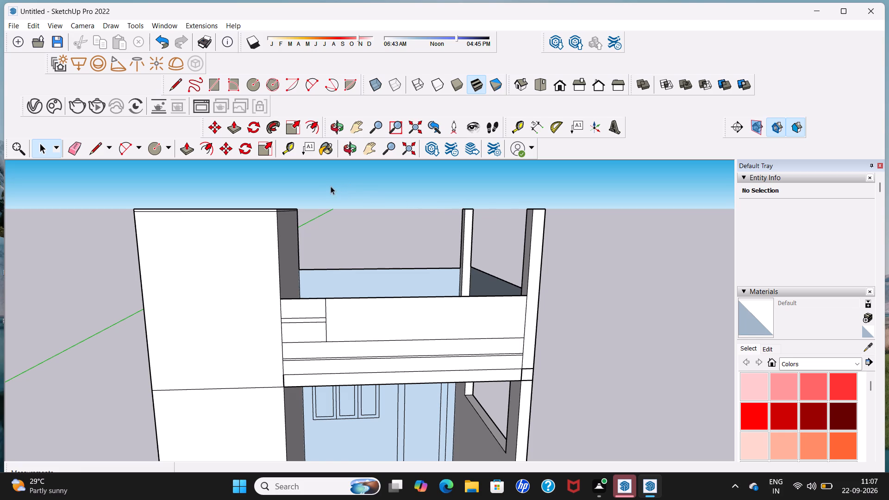
Draw a line about 9' 6" long from the front corner post's top to the raised block's top front corner.
click(171, 87)
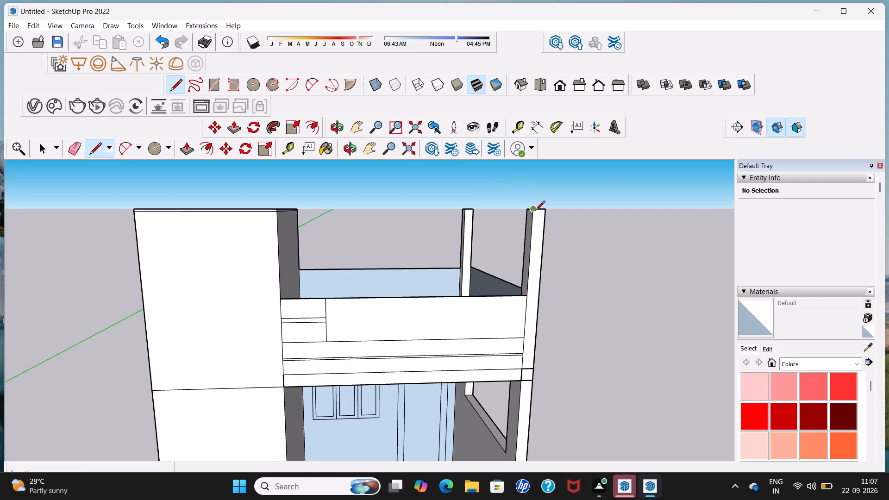
click(535, 211)
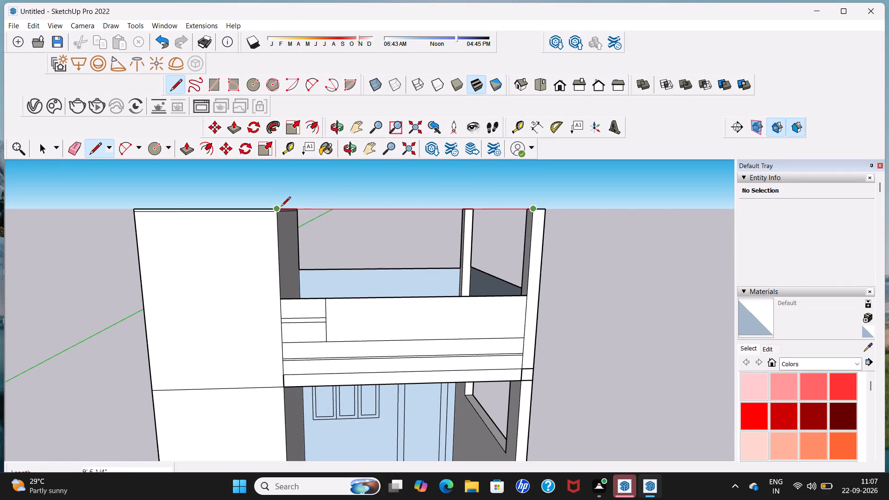
scroll(281, 207, up, 9)
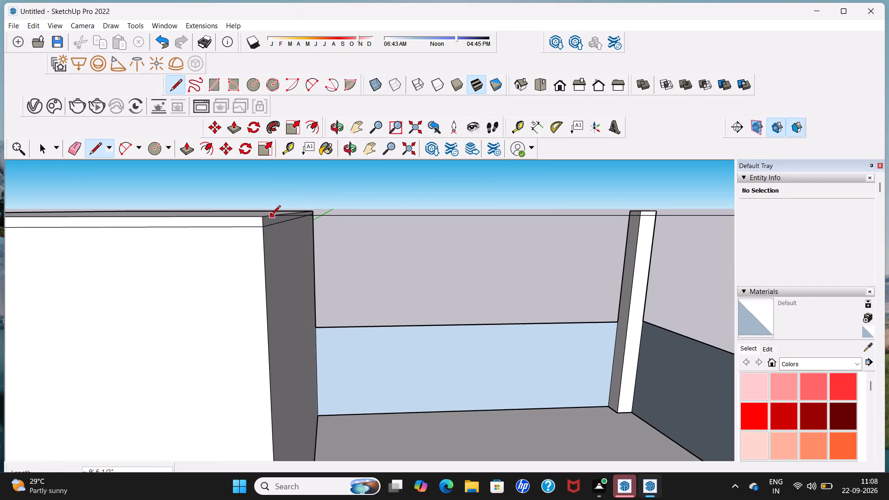
click(263, 217)
key(space)
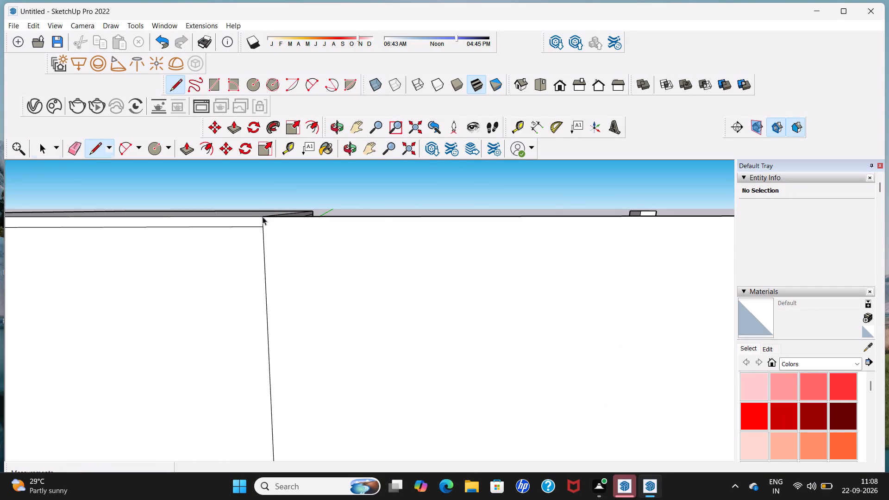
Draw a 10' line from the rear corner post's top outer corner to the raised block's top rear corner.
middle_drag(383, 221, 260, 190)
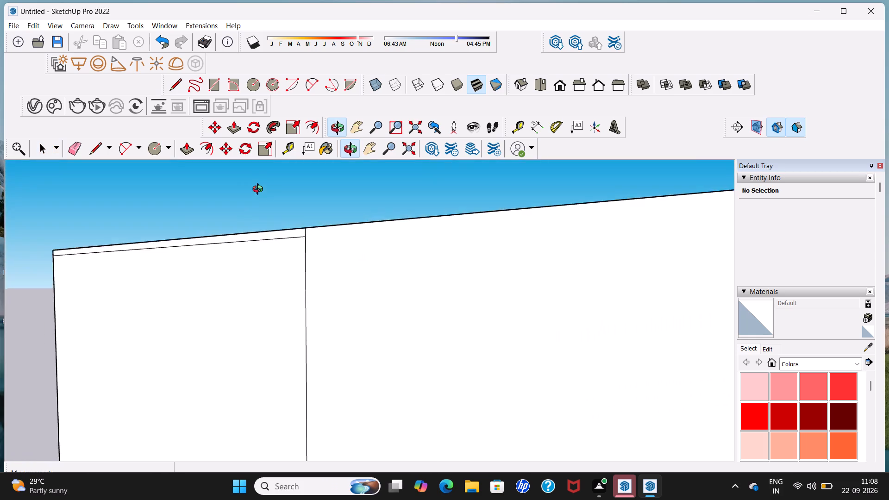
middle_drag(260, 190, 353, 337)
scroll(380, 287, down, 18)
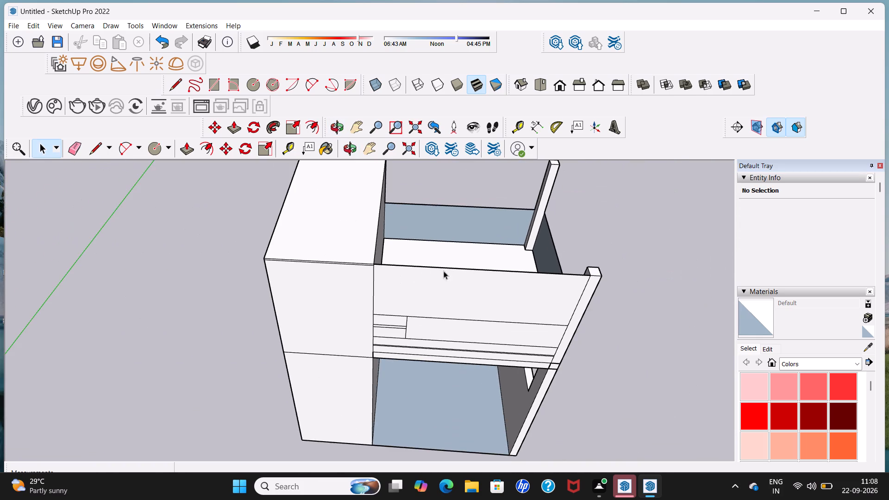
scroll(510, 272, down, 1)
middle_drag(510, 273, 456, 270)
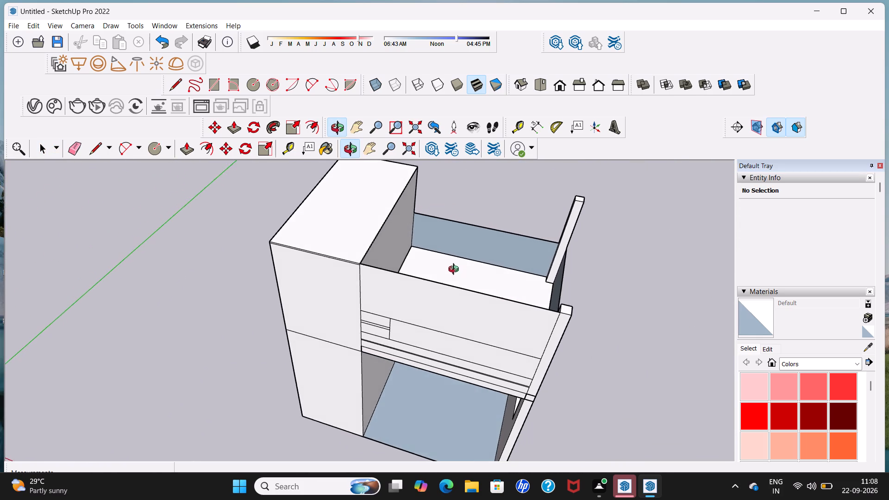
middle_drag(456, 270, 357, 258)
scroll(356, 253, down, 6)
middle_drag(389, 285, 309, 275)
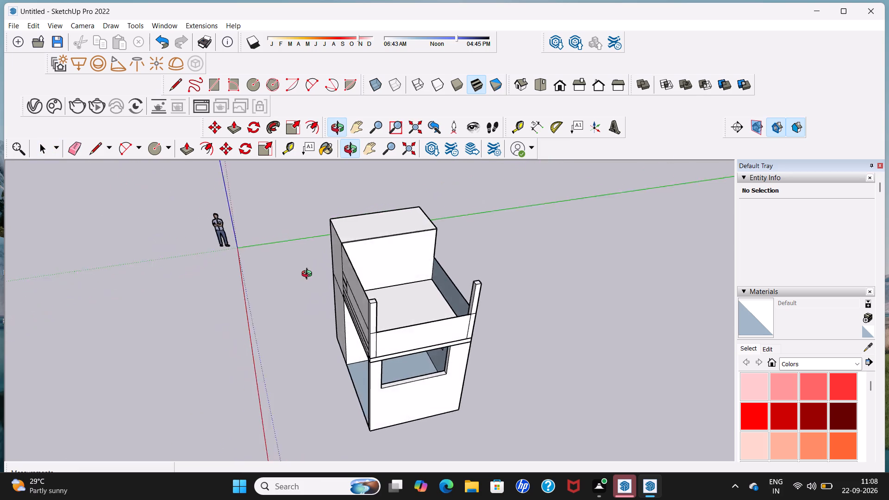
middle_drag(309, 275, 269, 280)
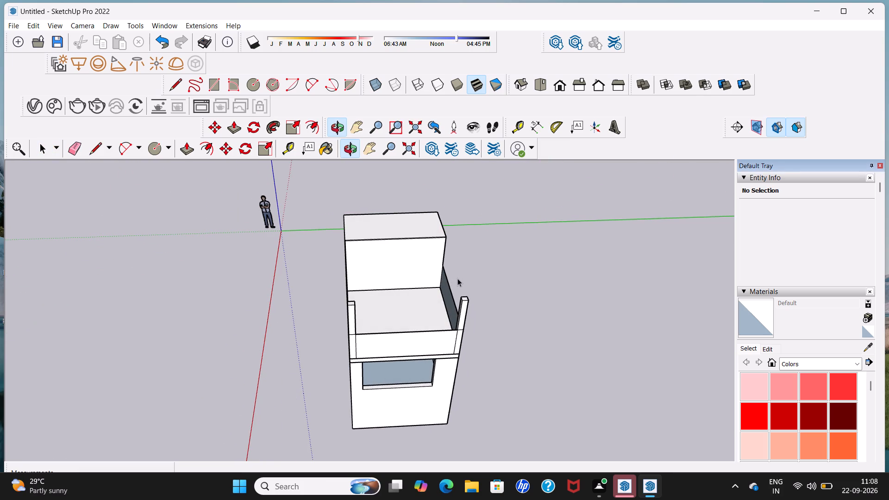
scroll(457, 278, down, 1)
middle_drag(457, 278, 222, 260)
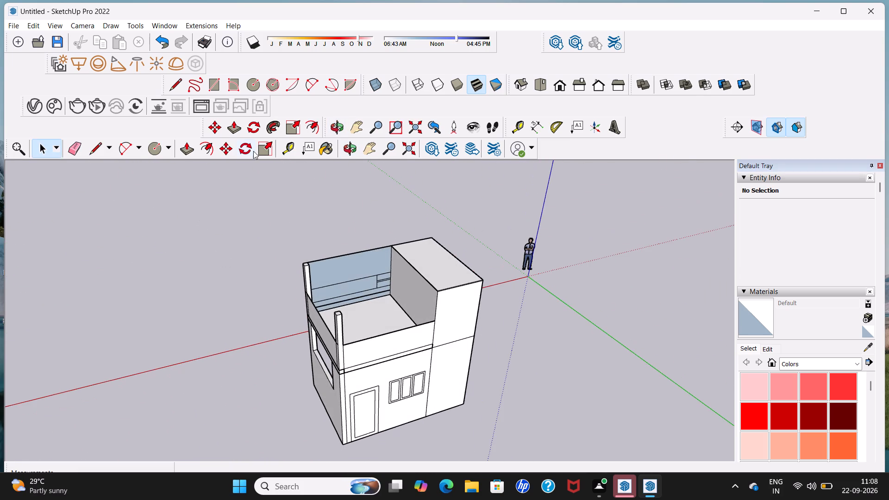
click(178, 84)
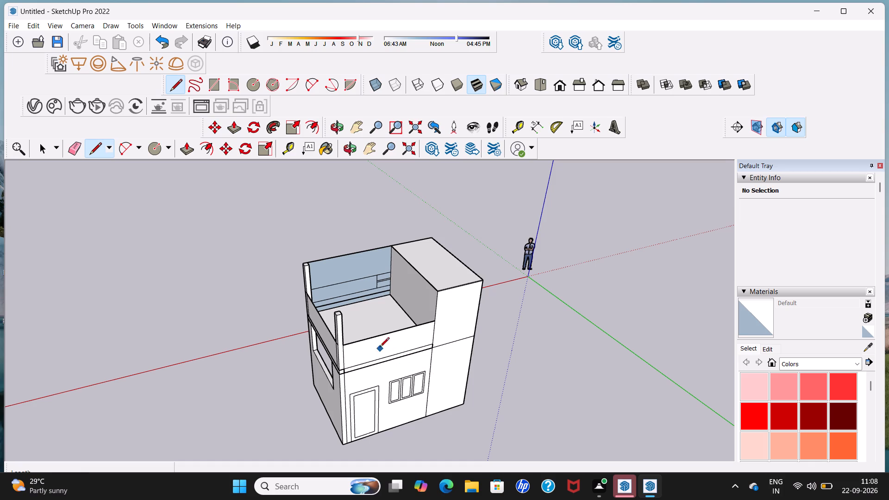
scroll(339, 318, up, 4)
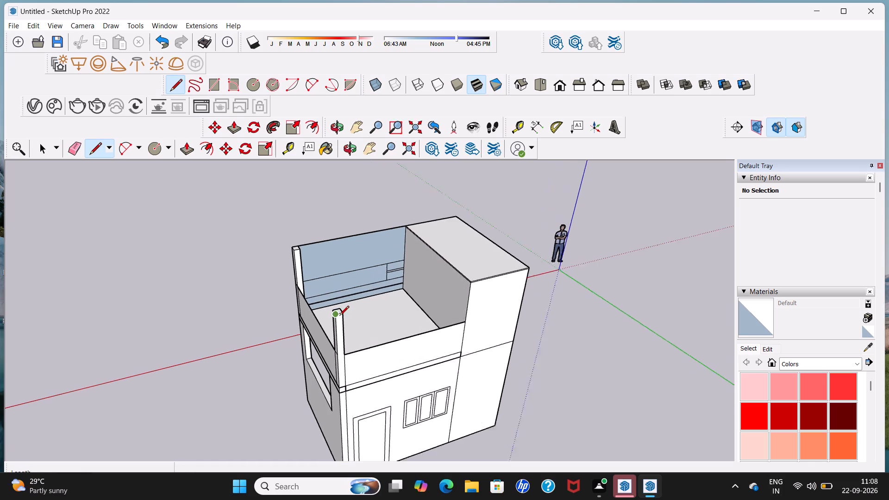
scroll(339, 316, up, 3)
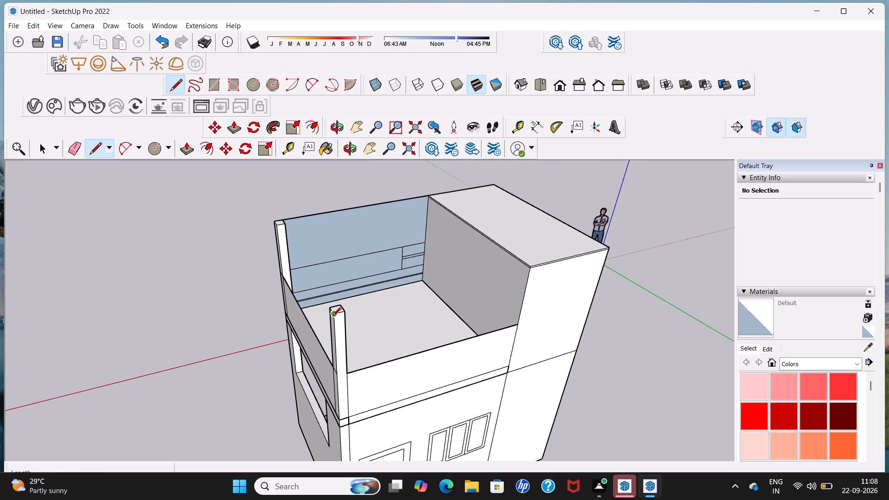
click(332, 317)
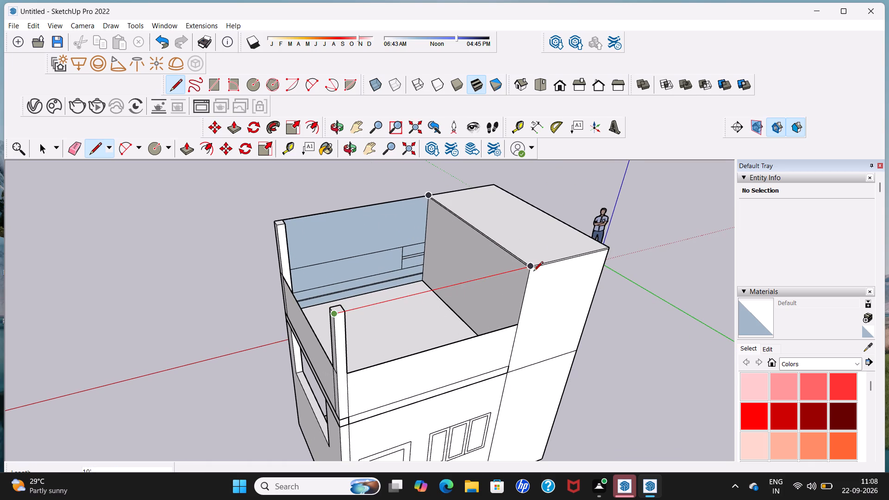
scroll(528, 270, up, 9)
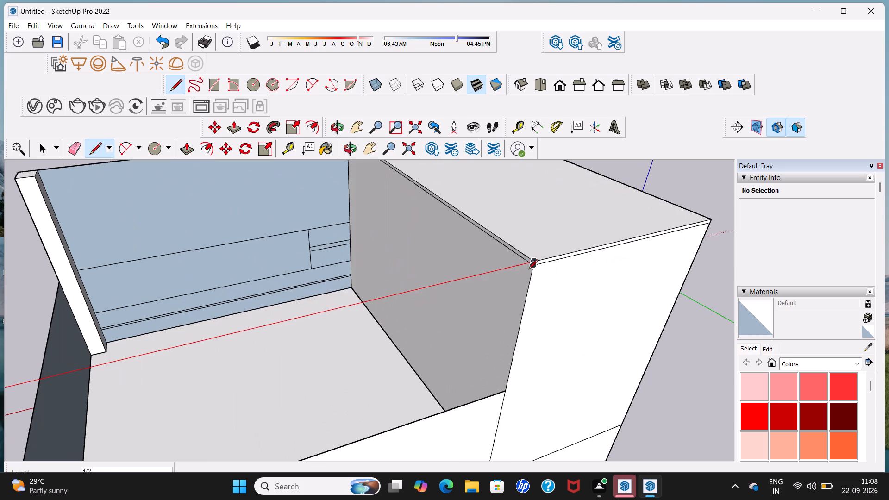
click(534, 262)
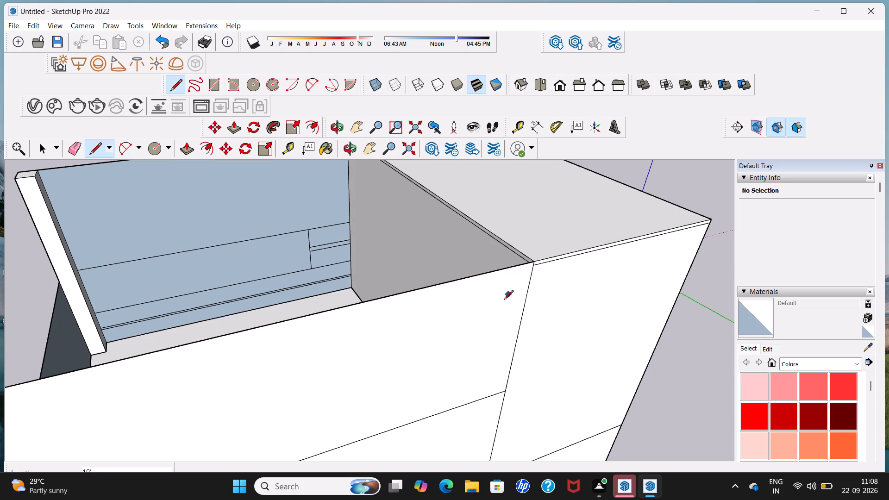
key(space)
Draw a line about 8' 11" long between the tops of the front and rear corner posts, closing the bay's roof face.
scroll(471, 329, down, 12)
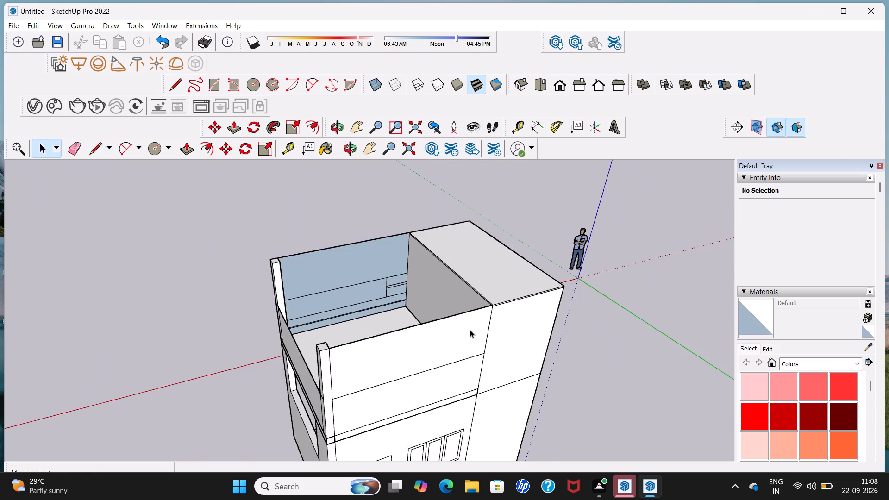
scroll(470, 330, down, 10)
middle_drag(397, 364, 560, 344)
middle_drag(422, 345, 558, 326)
middle_drag(328, 346, 437, 336)
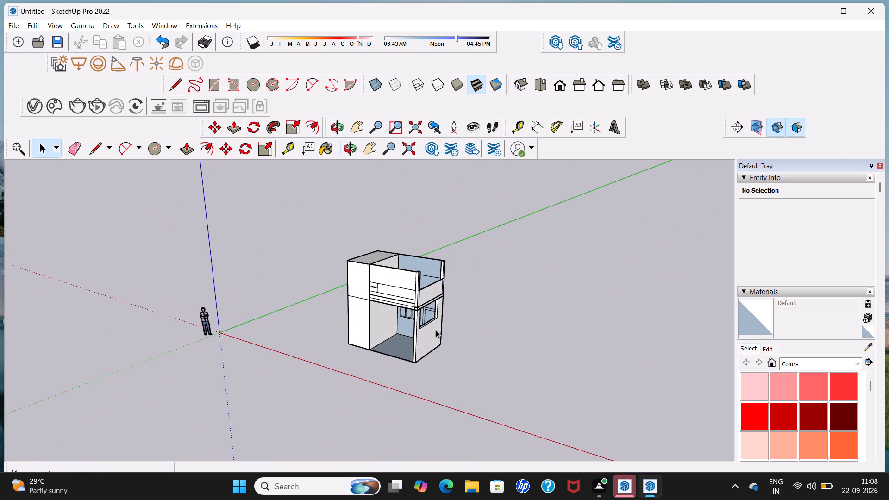
scroll(429, 303, up, 1)
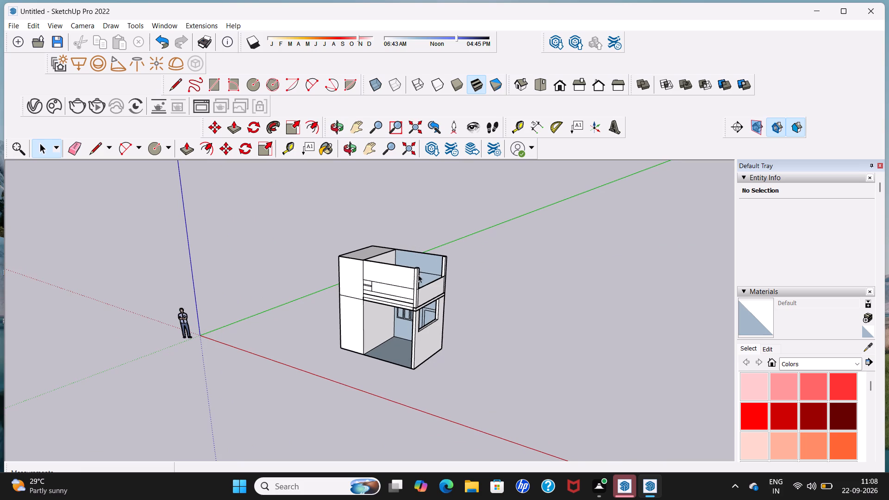
middle_drag(419, 275, 279, 334)
middle_drag(399, 309, 354, 317)
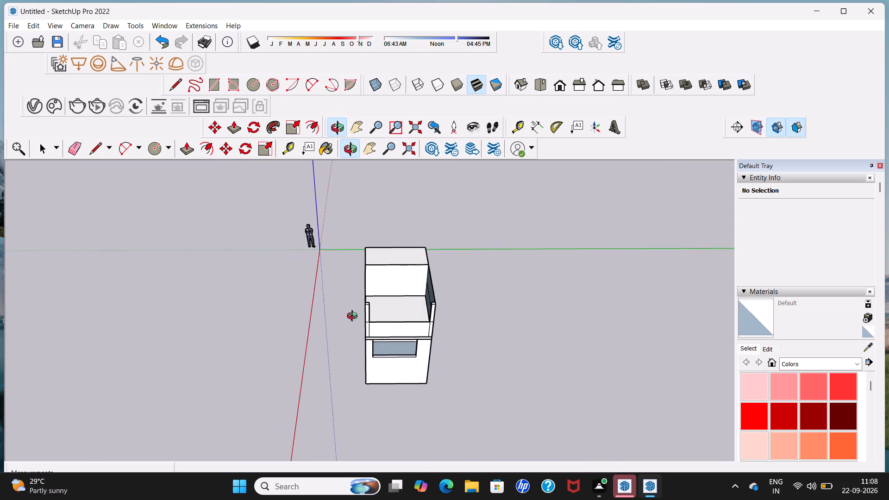
middle_drag(354, 317, 354, 316)
scroll(358, 308, up, 8)
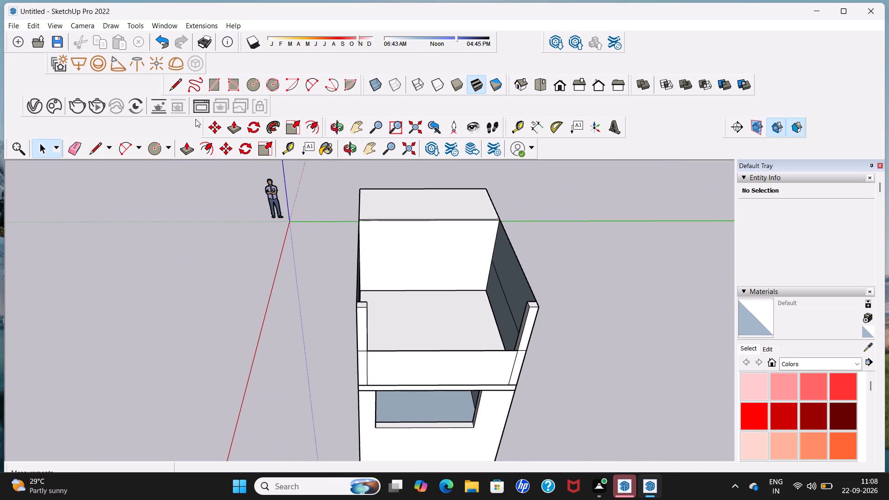
click(175, 85)
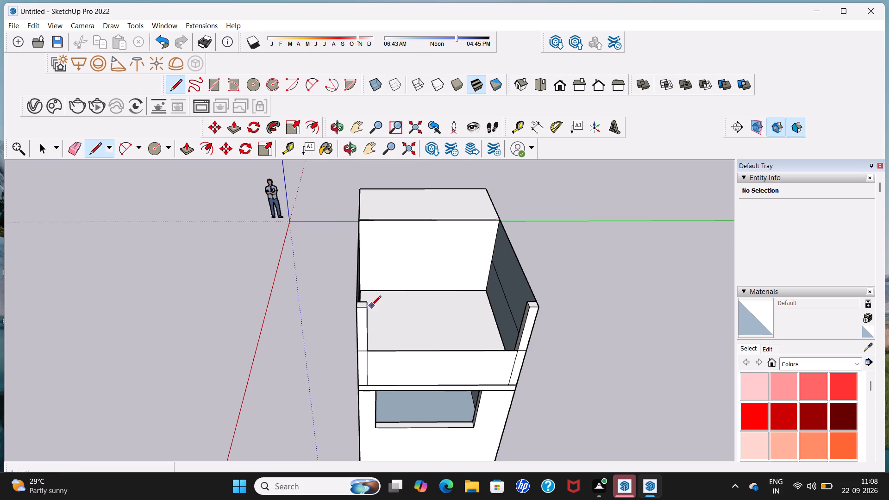
click(367, 309)
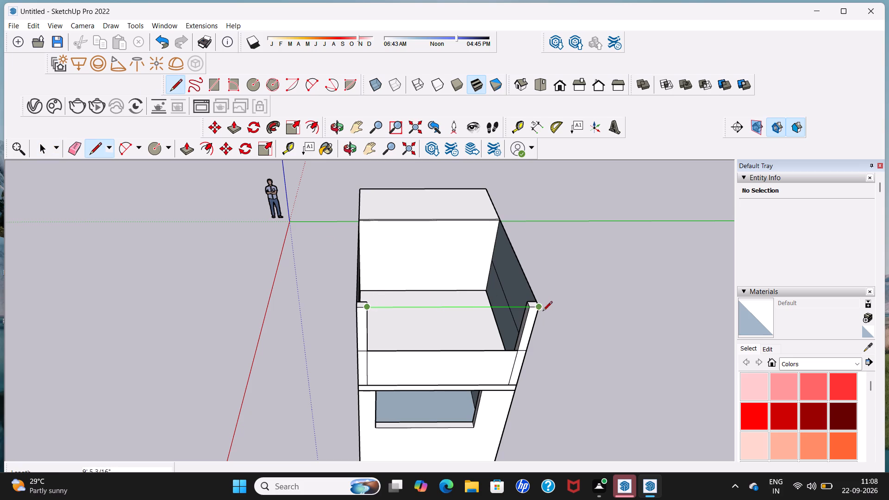
click(530, 312)
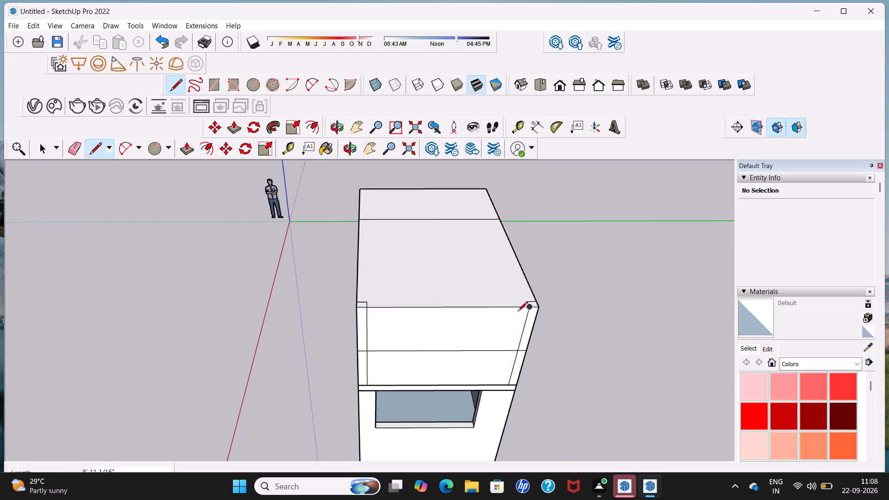
click(517, 312)
key(space)
Delete the three wall faces above the railings on the bay's front, side and rear, keeping the roof face.
middle_drag(332, 329, 432, 322)
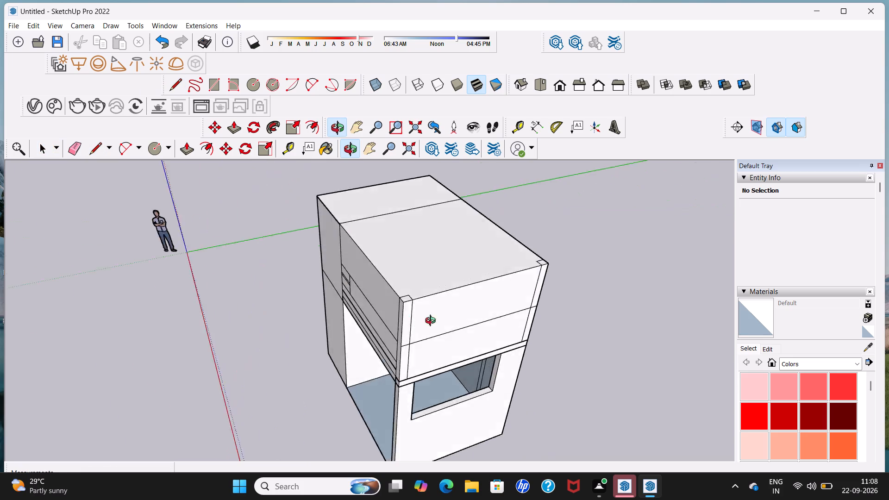
middle_drag(432, 322, 457, 271)
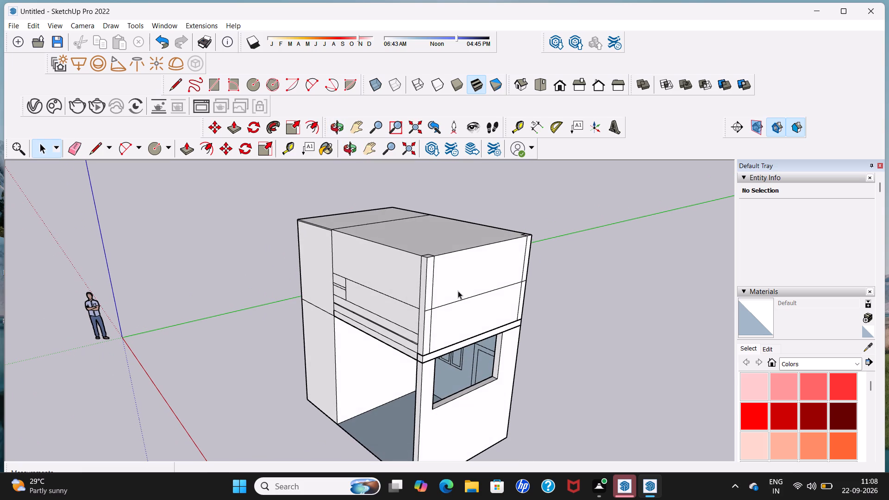
click(394, 275)
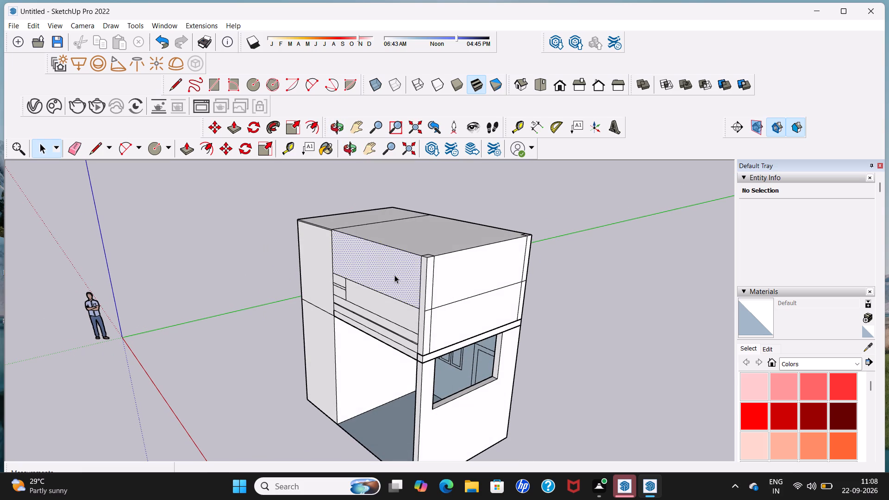
key(Delete)
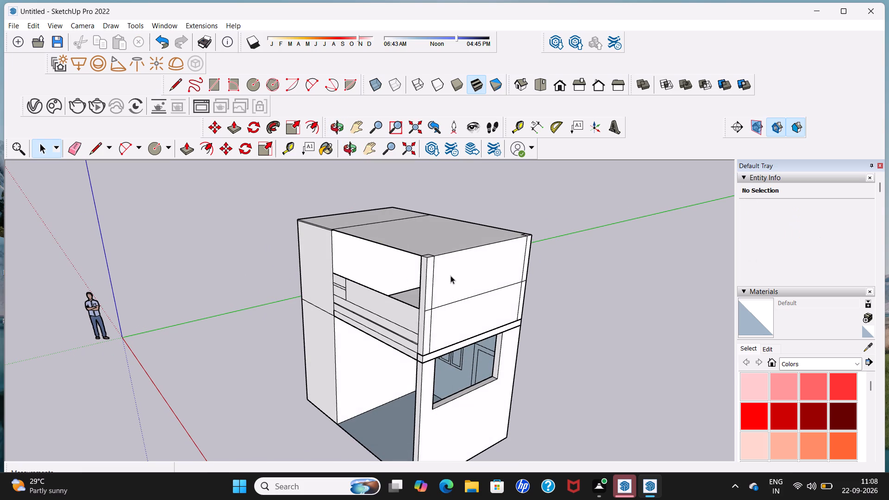
click(451, 275)
key(Delete)
middle_drag(514, 254, 514, 255)
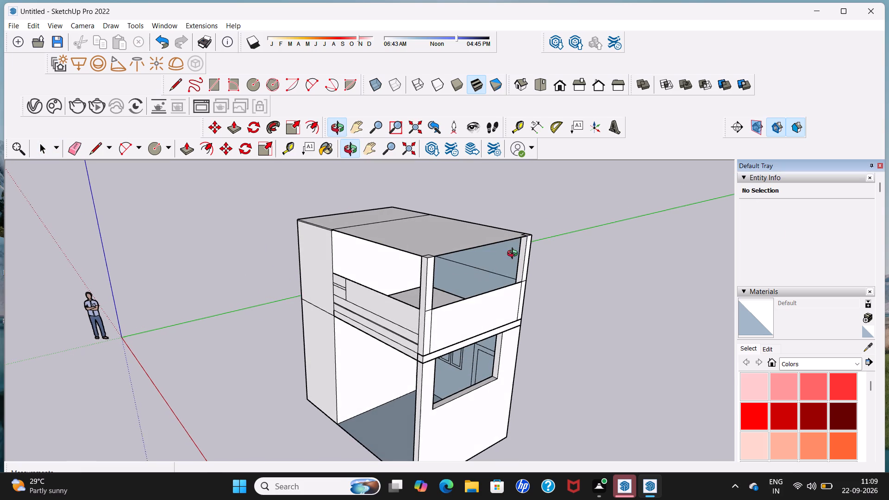
middle_drag(514, 255, 236, 297)
click(393, 326)
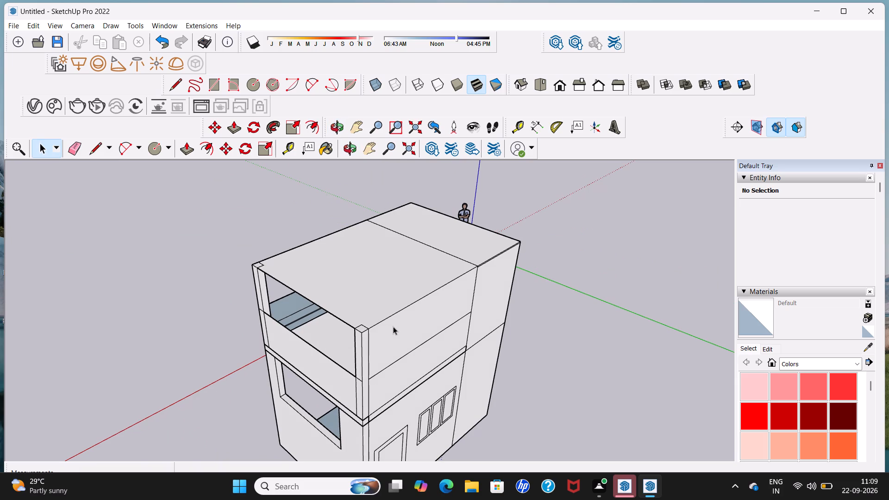
key(Delete)
Examine the opened bay, its railings and the flat roof face from the side, the front and above.
middle_drag(302, 351, 505, 312)
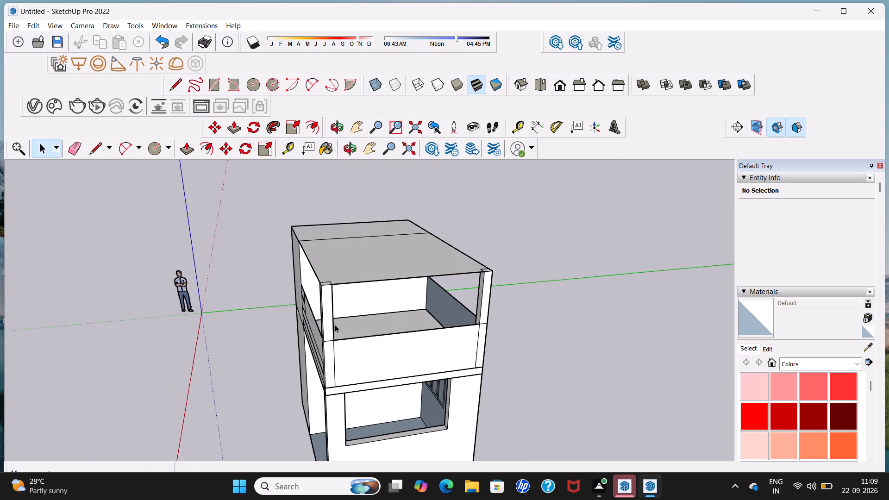
scroll(298, 326, down, 1)
middle_drag(298, 326, 491, 302)
scroll(380, 296, down, 4)
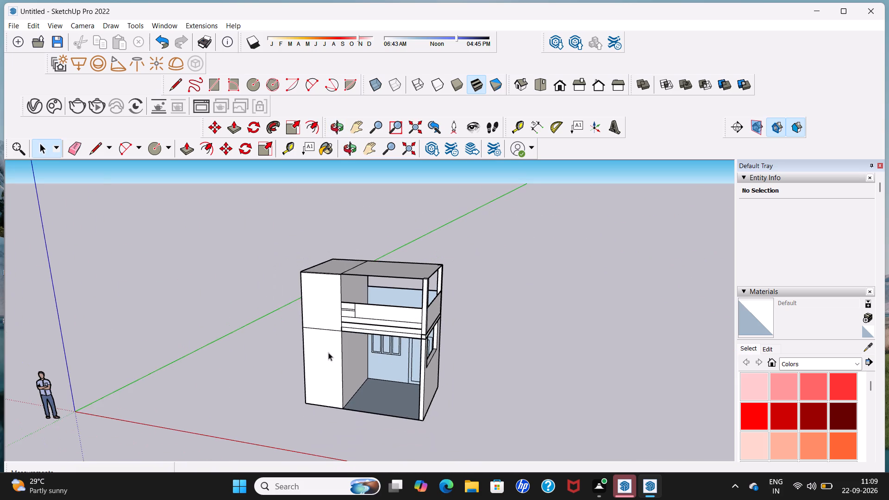
middle_drag(328, 352, 404, 341)
scroll(337, 348, down, 1)
scroll(403, 275, up, 10)
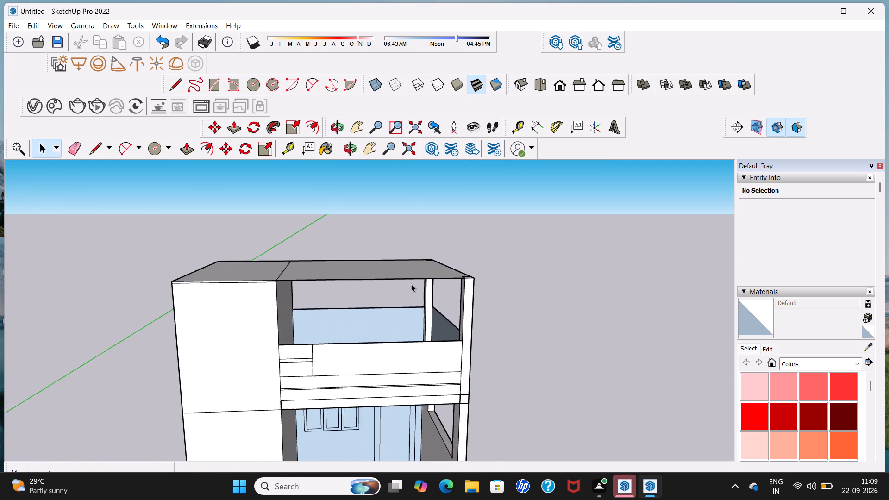
scroll(411, 284, up, 2)
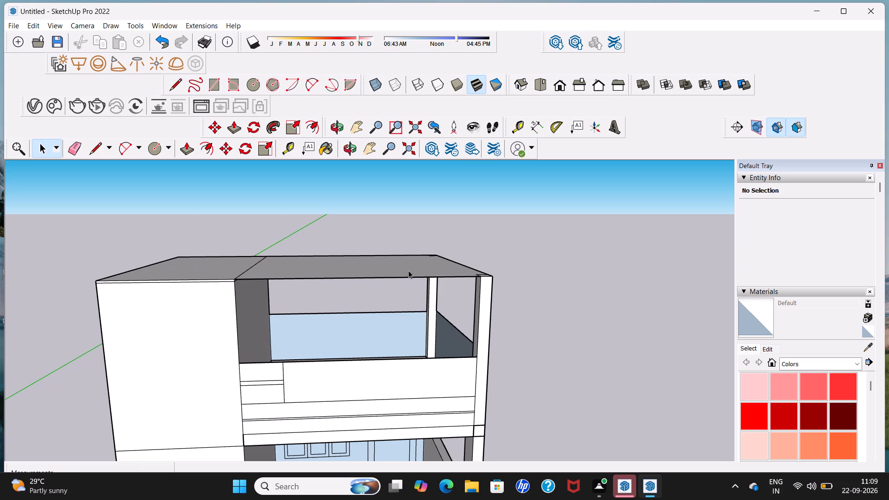
middle_drag(408, 254, 412, 330)
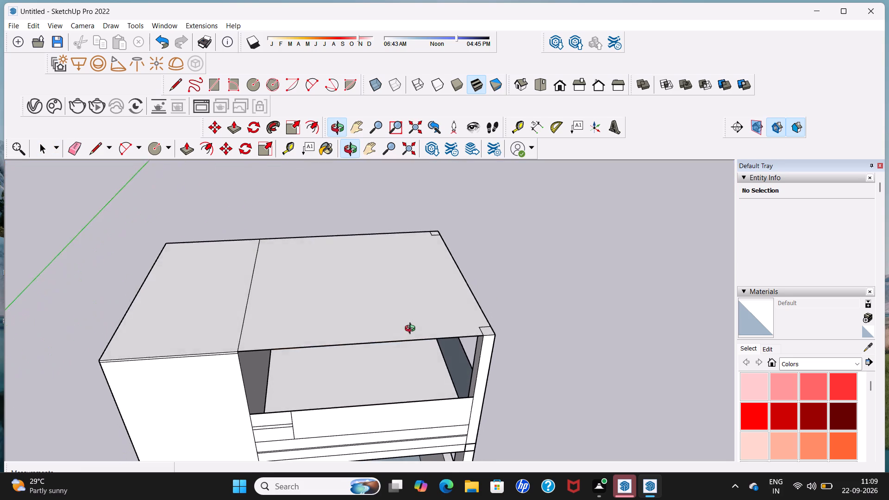
Erase the two inner outline edges of the rear corner post from the bay's roof face.
middle_drag(412, 330, 405, 356)
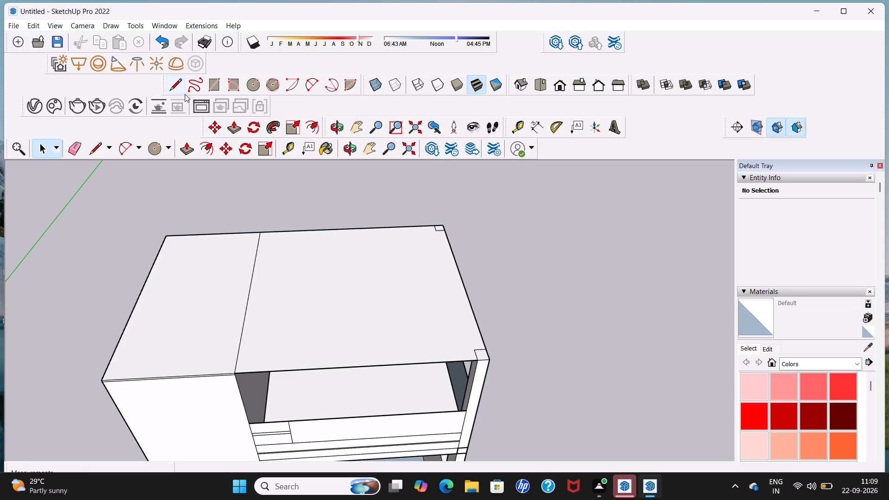
scroll(443, 239, up, 4)
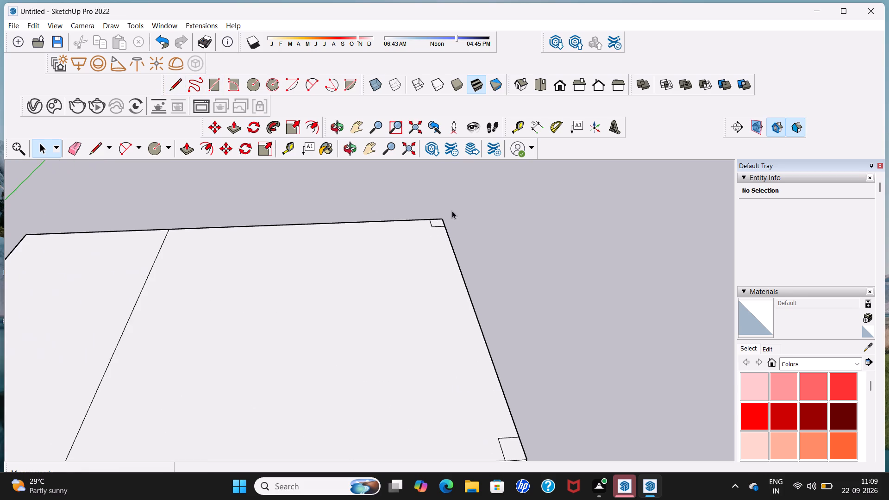
click(79, 148)
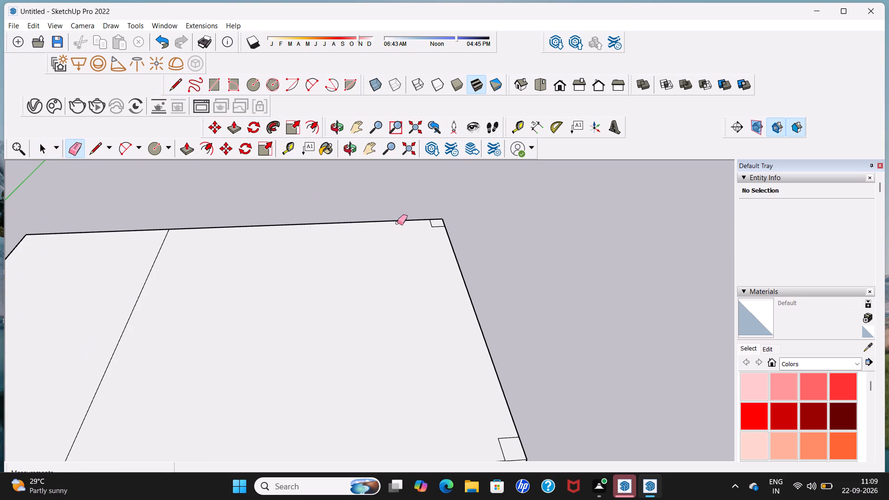
scroll(423, 228, up, 5)
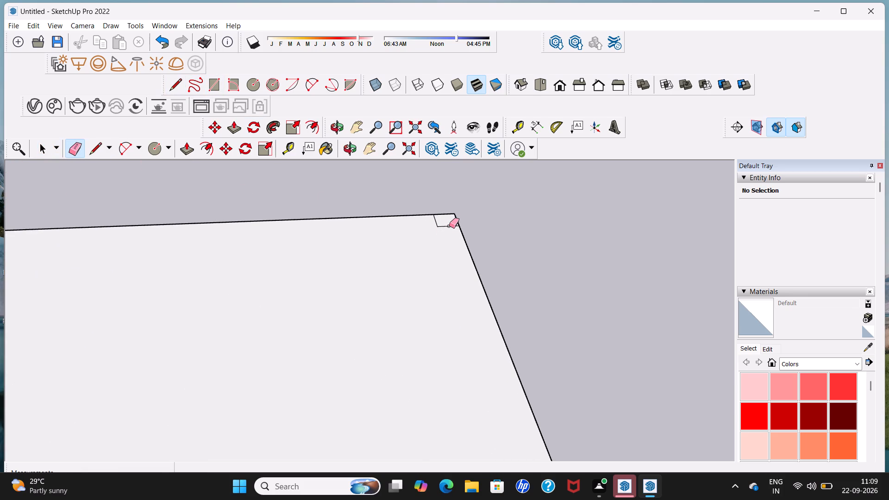
click(449, 226)
click(435, 219)
scroll(439, 221, down, 6)
scroll(440, 223, up, 10)
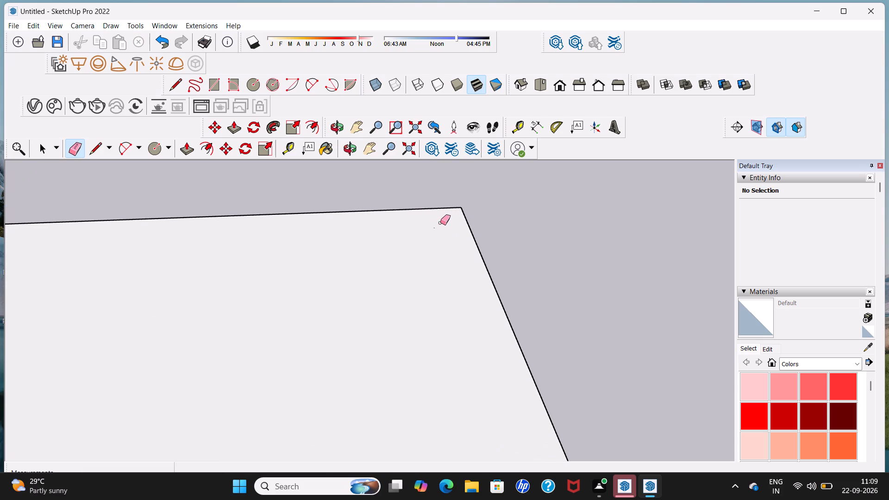
click(434, 228)
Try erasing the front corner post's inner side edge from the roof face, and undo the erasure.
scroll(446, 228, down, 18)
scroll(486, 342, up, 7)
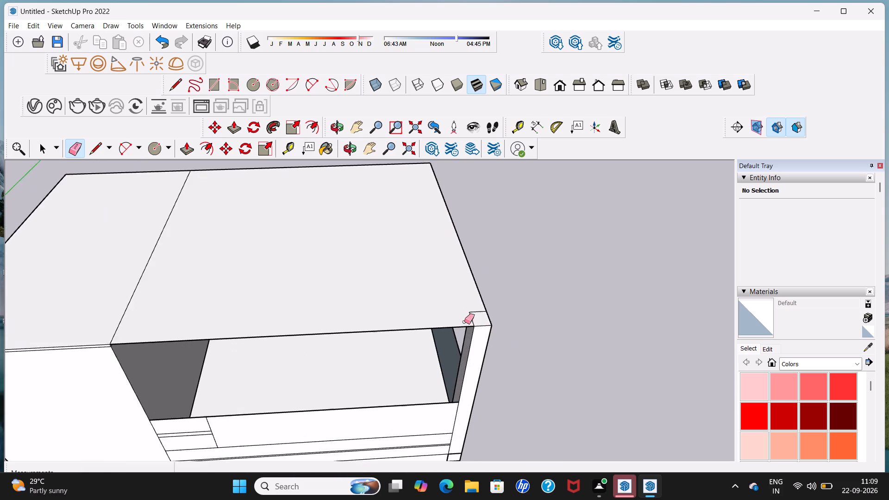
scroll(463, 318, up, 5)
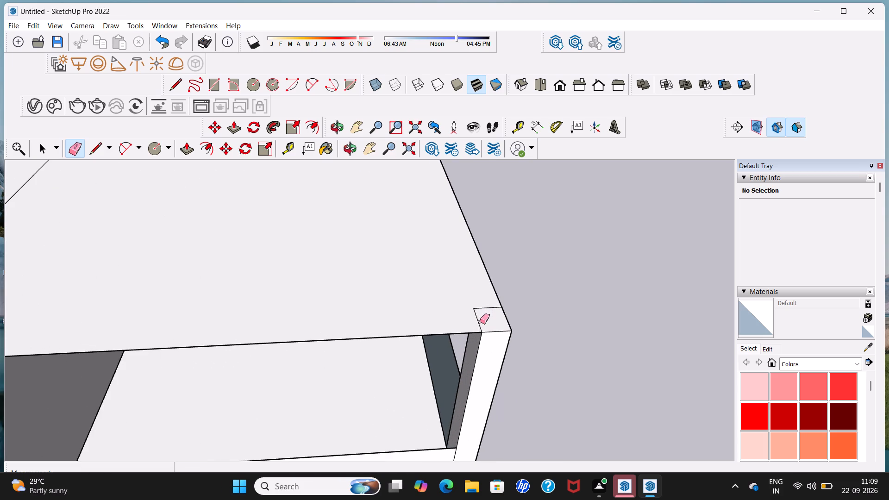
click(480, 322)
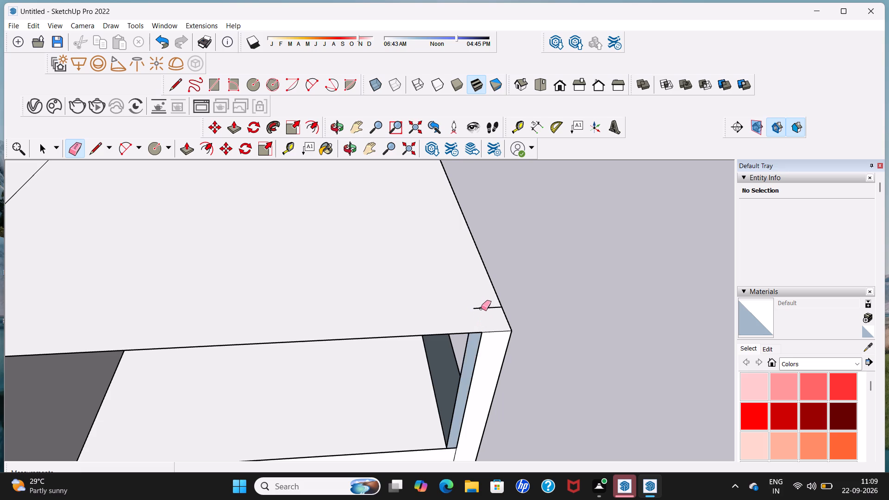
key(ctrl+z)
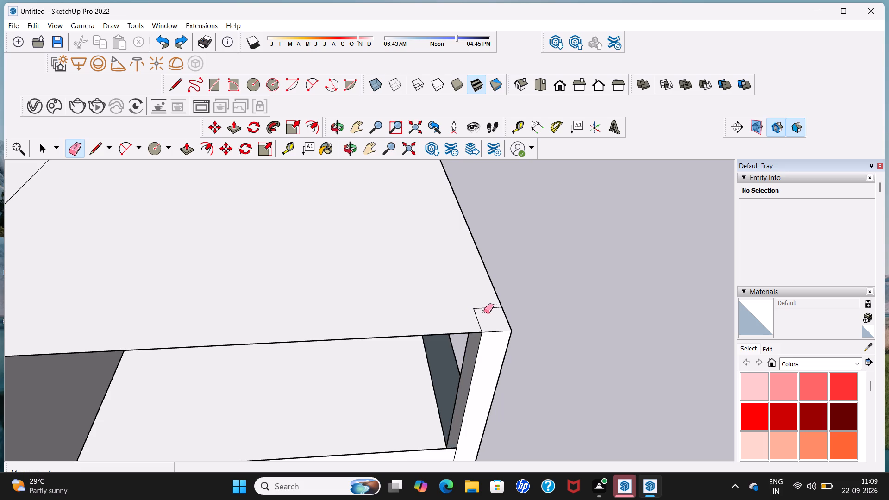
Erase the front corner post's rear outline edge, the short one parallel to the bay's front, from the roof face.
scroll(488, 312, up, 5)
click(489, 306)
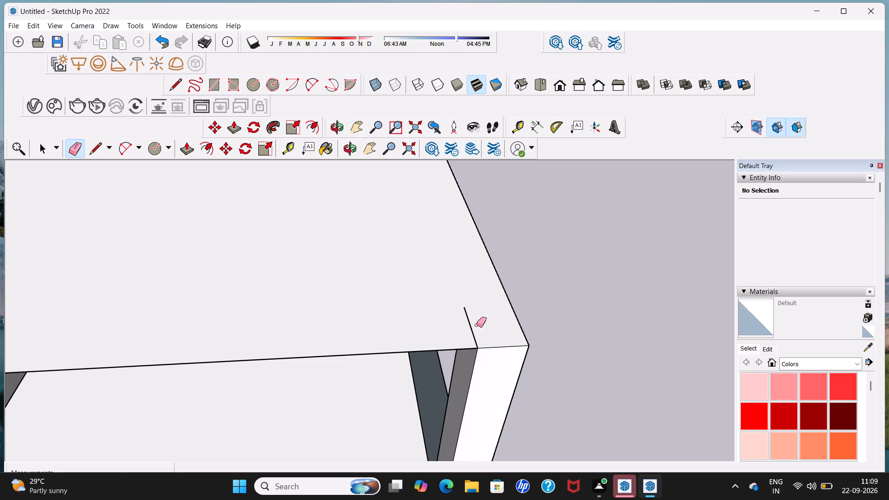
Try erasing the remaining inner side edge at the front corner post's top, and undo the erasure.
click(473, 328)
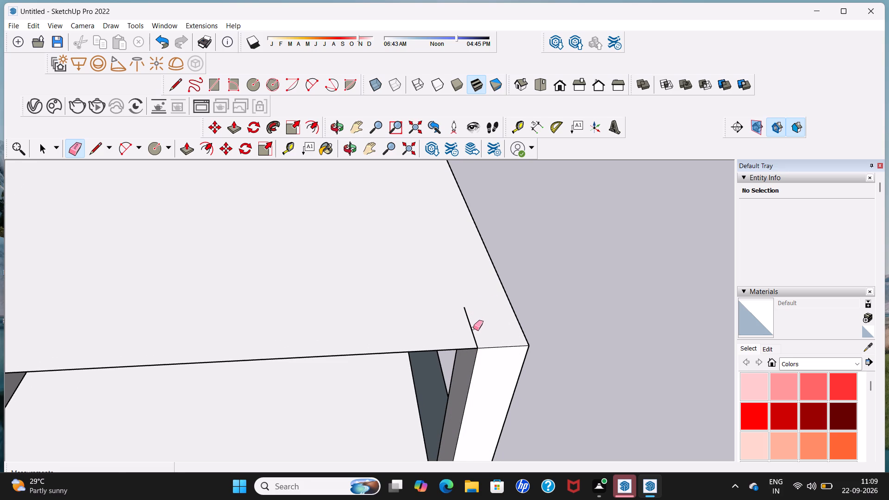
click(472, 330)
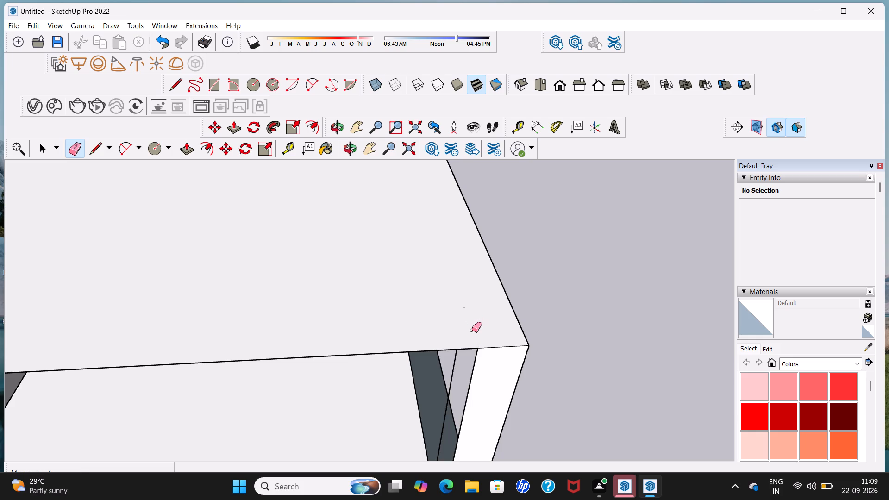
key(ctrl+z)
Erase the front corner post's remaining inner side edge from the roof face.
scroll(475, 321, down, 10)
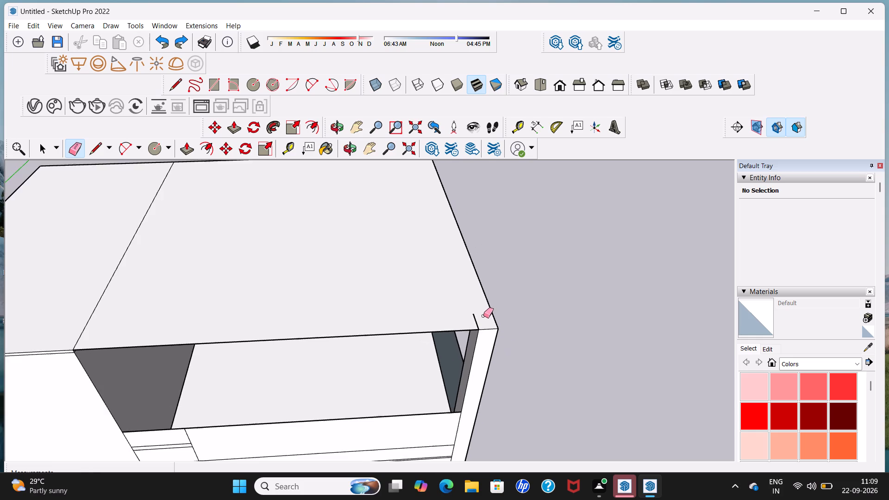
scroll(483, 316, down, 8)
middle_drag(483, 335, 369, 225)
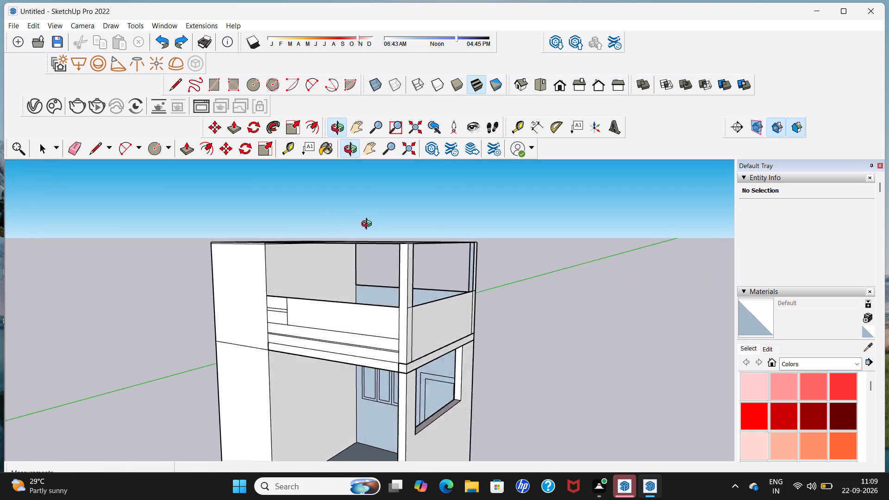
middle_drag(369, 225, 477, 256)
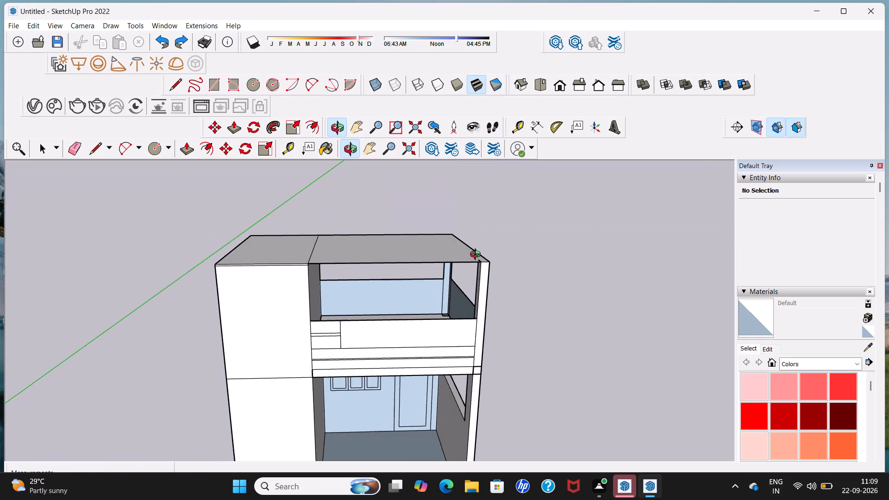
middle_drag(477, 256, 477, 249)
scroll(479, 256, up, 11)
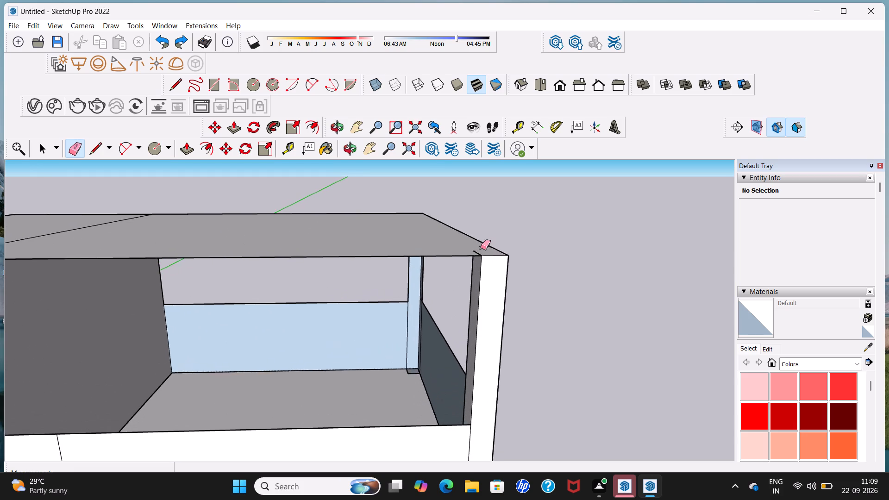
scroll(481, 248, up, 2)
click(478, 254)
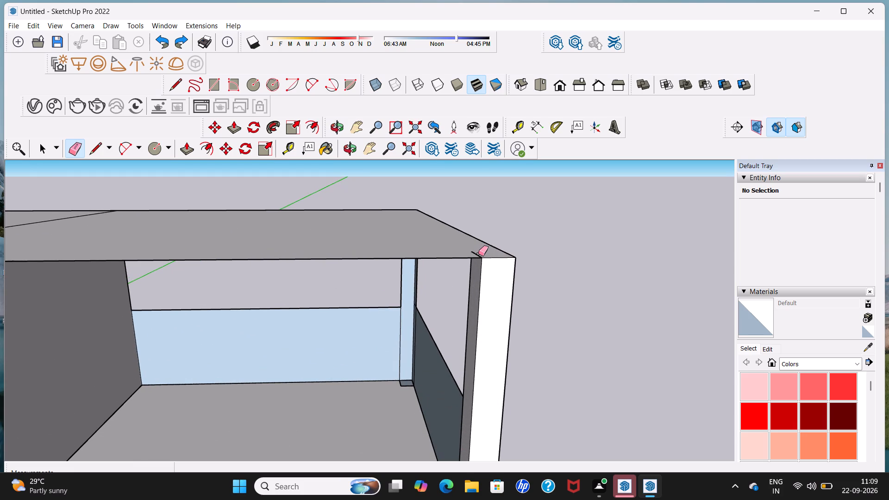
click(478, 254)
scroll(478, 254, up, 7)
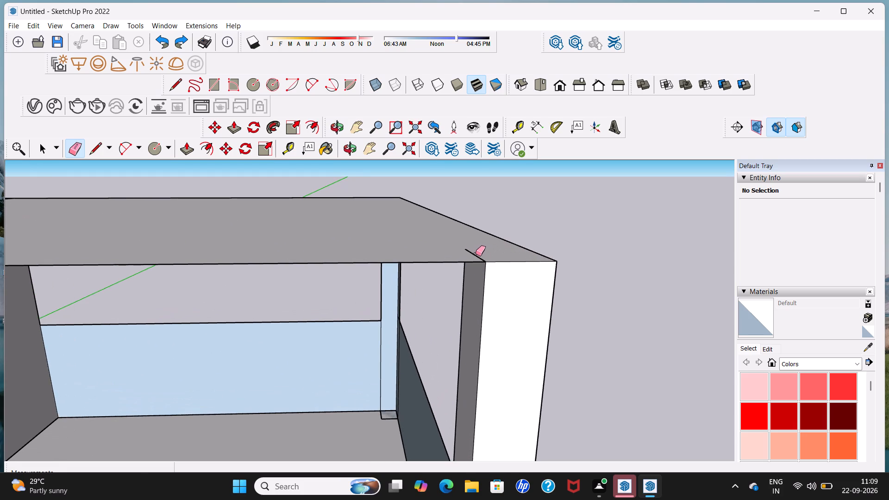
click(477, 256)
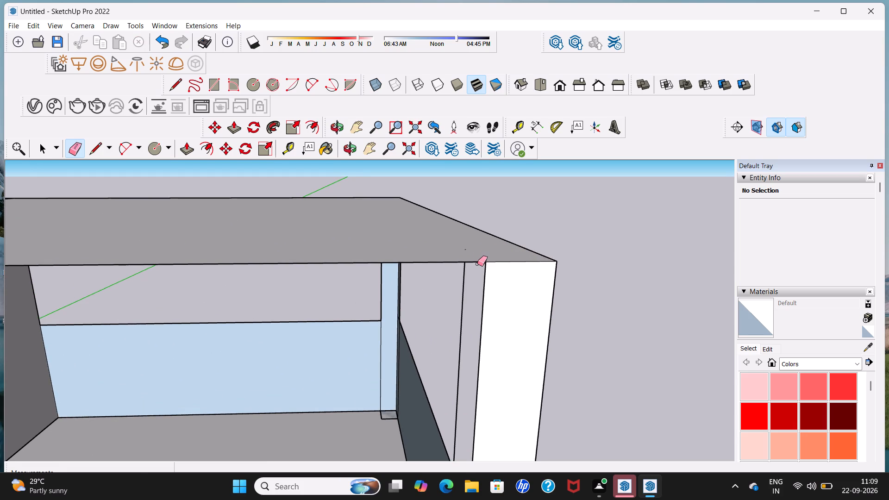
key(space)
Draw a line about 6 13/16" long along the front corner post's inner side top, from its rear corner to its front corner.
middle_drag(463, 294, 471, 248)
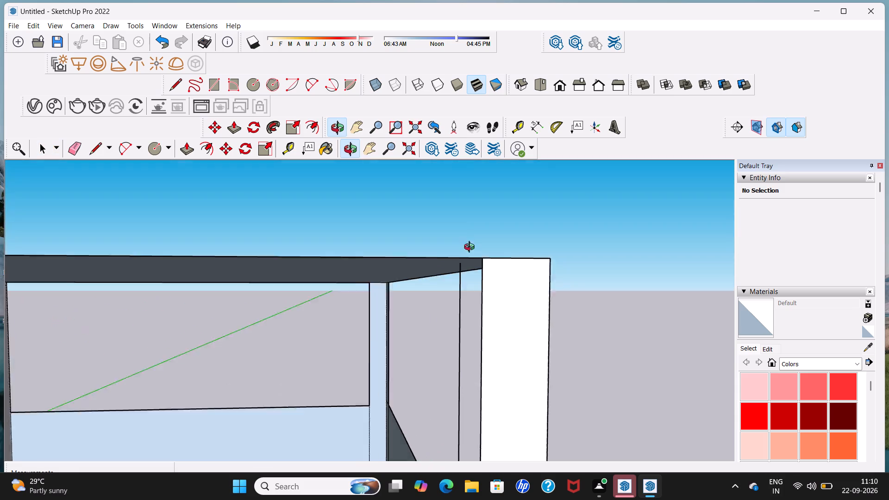
middle_drag(471, 248, 500, 212)
scroll(477, 287, up, 3)
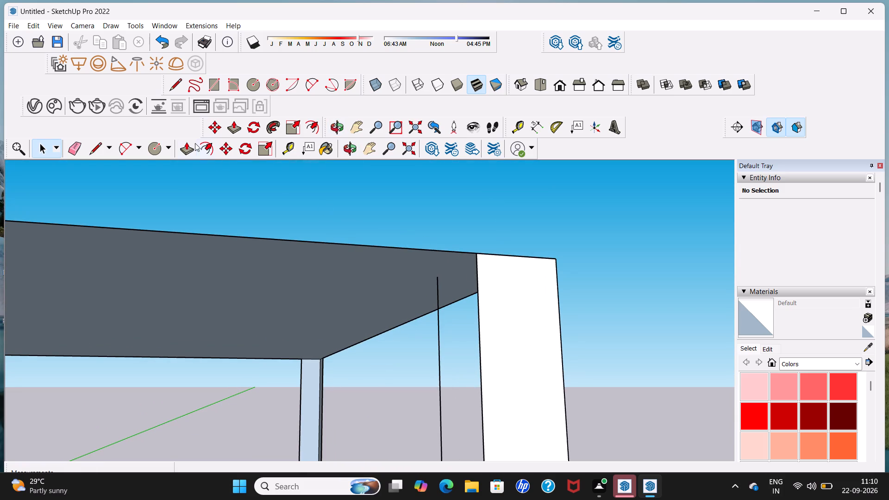
click(178, 89)
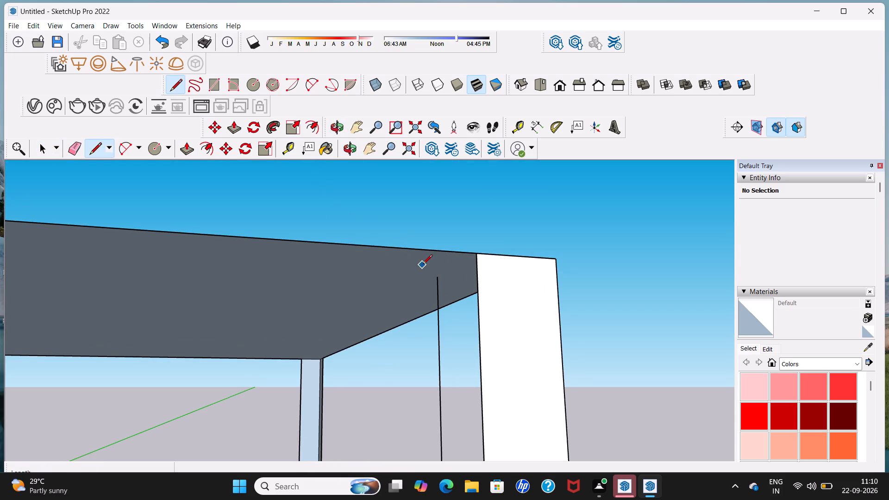
click(437, 277)
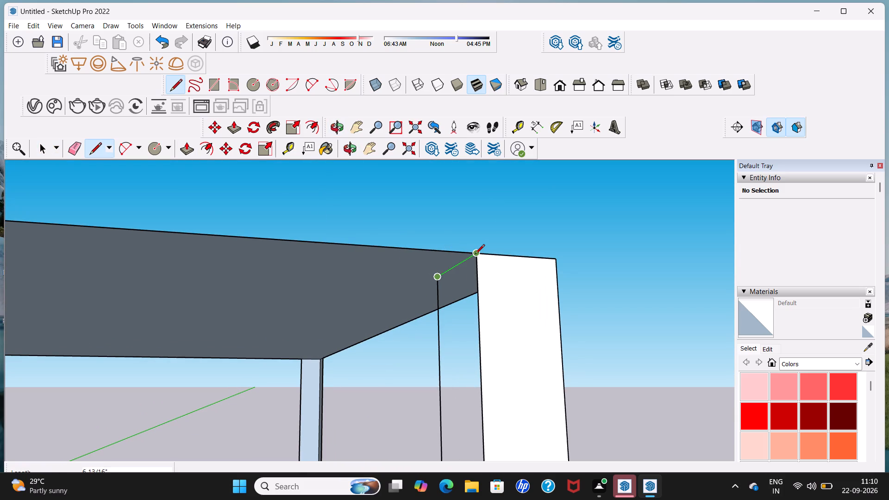
click(475, 255)
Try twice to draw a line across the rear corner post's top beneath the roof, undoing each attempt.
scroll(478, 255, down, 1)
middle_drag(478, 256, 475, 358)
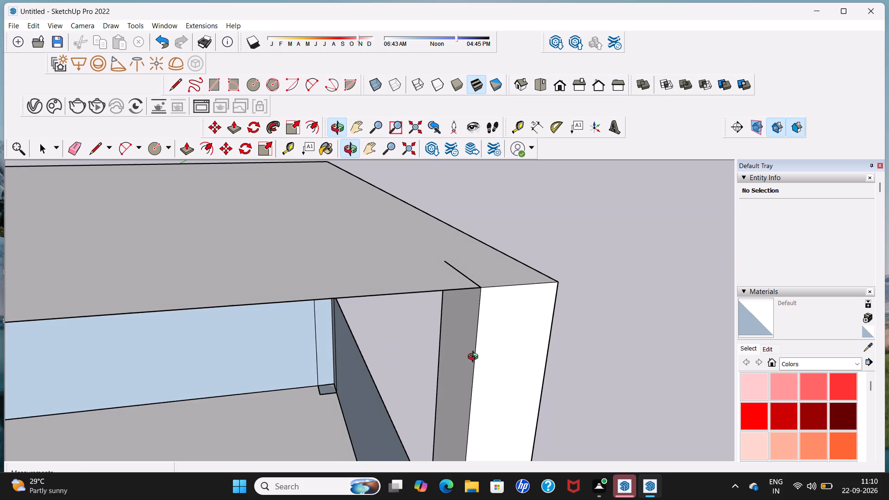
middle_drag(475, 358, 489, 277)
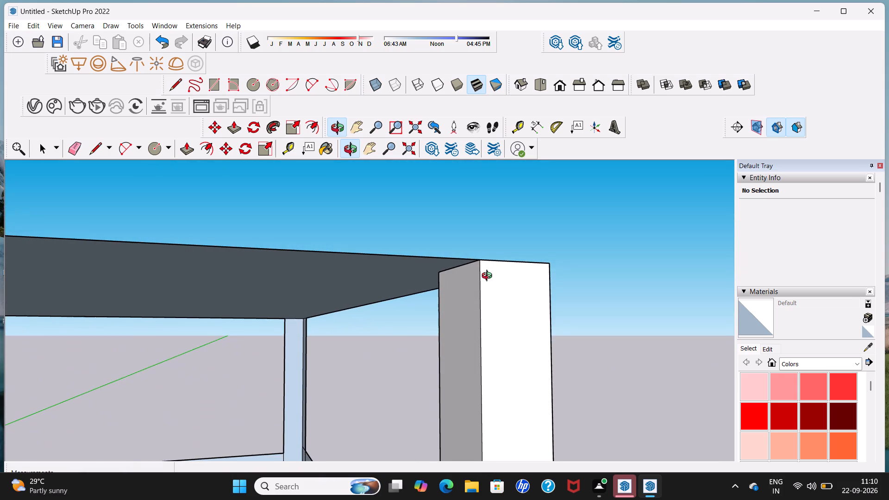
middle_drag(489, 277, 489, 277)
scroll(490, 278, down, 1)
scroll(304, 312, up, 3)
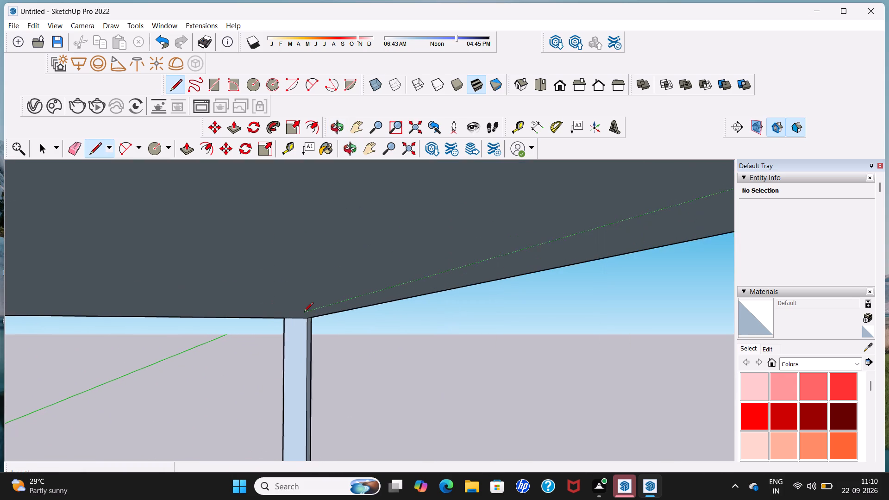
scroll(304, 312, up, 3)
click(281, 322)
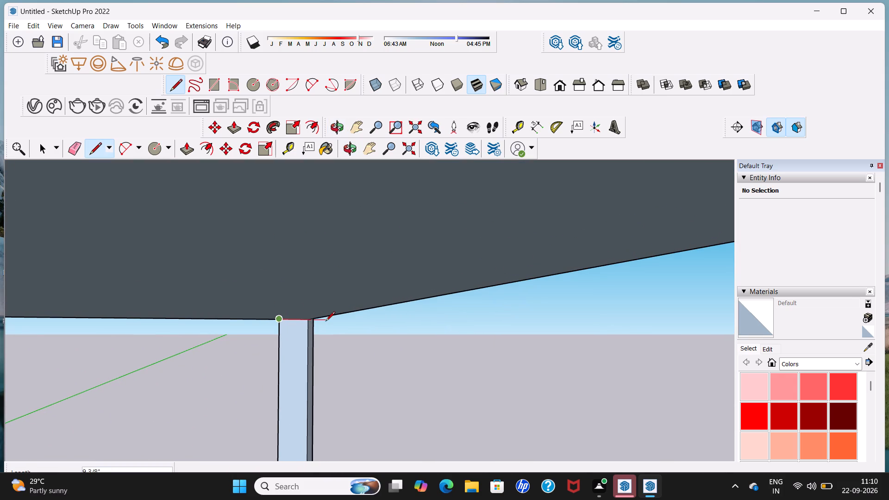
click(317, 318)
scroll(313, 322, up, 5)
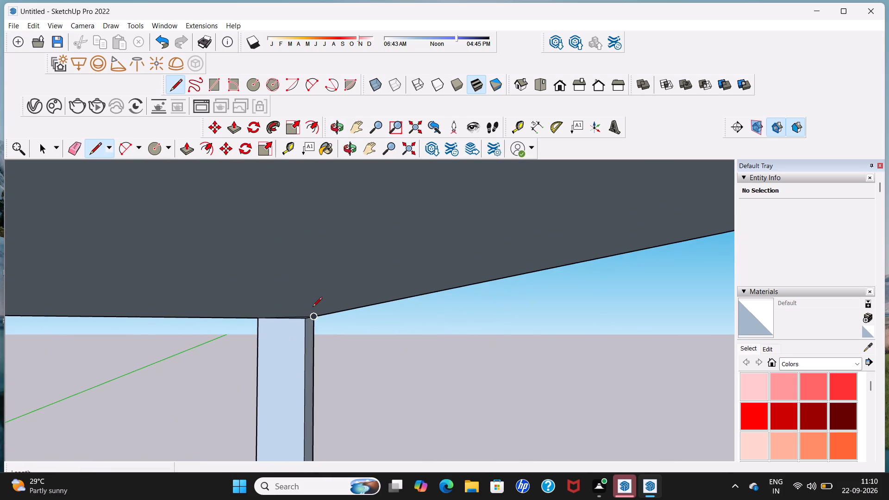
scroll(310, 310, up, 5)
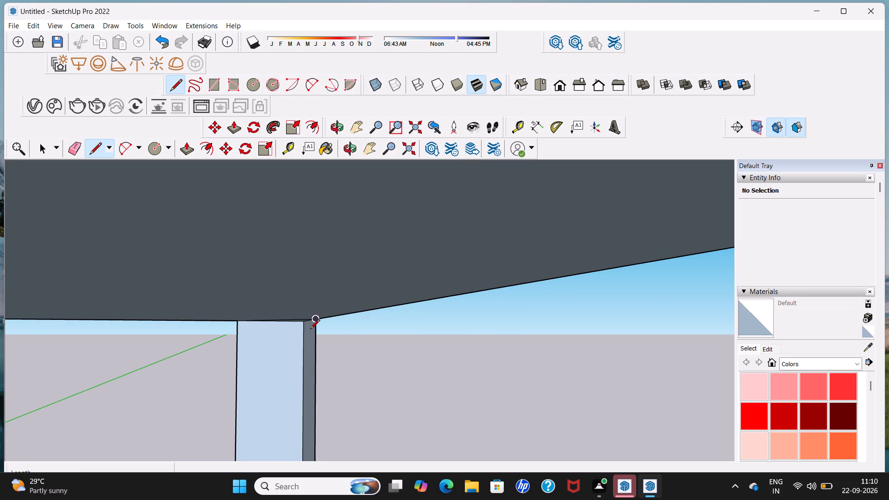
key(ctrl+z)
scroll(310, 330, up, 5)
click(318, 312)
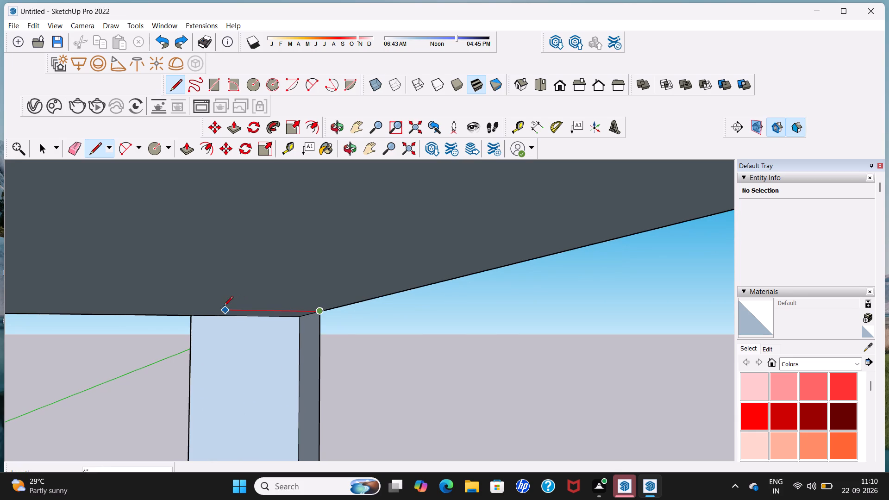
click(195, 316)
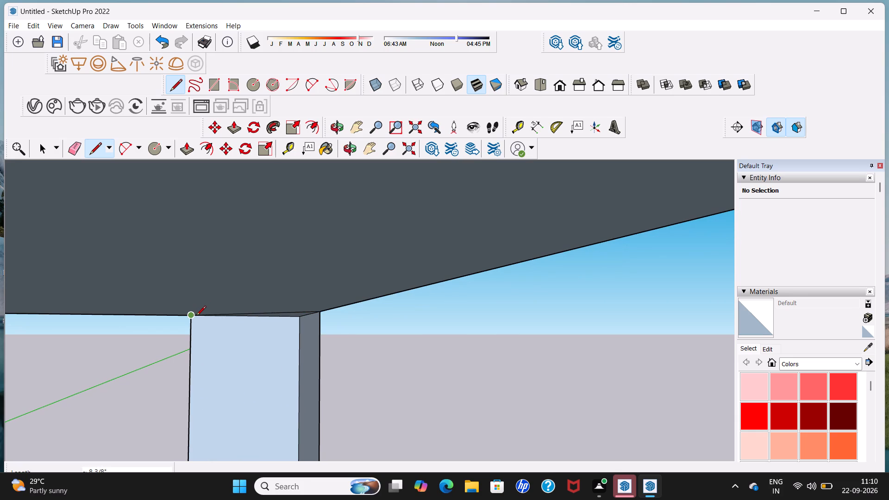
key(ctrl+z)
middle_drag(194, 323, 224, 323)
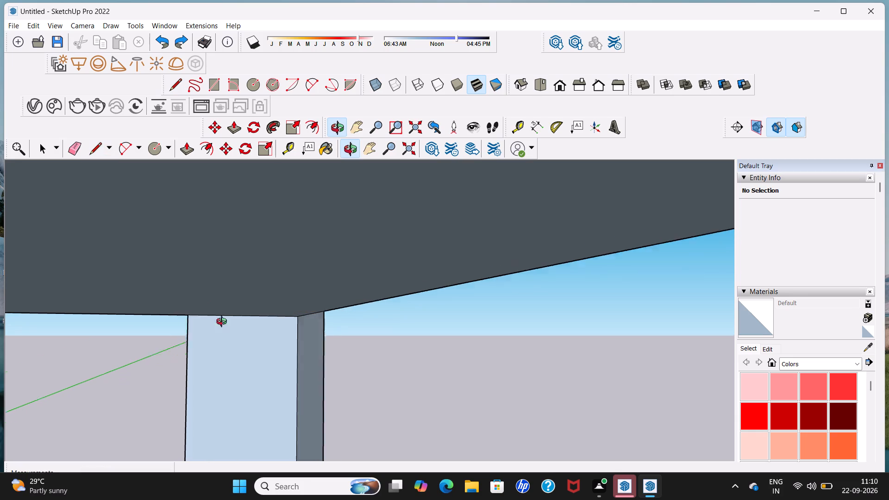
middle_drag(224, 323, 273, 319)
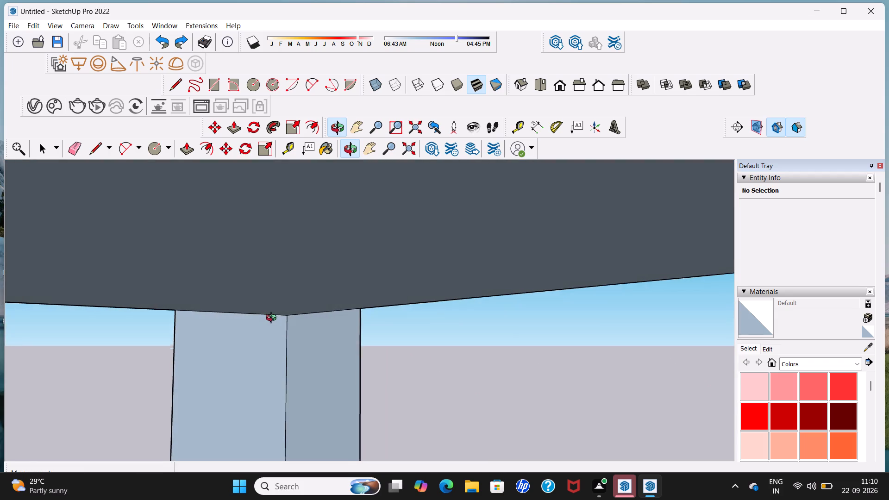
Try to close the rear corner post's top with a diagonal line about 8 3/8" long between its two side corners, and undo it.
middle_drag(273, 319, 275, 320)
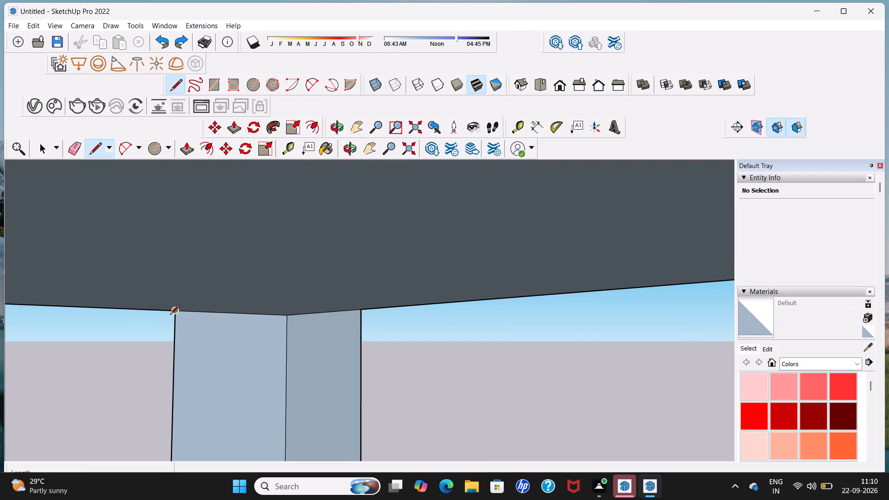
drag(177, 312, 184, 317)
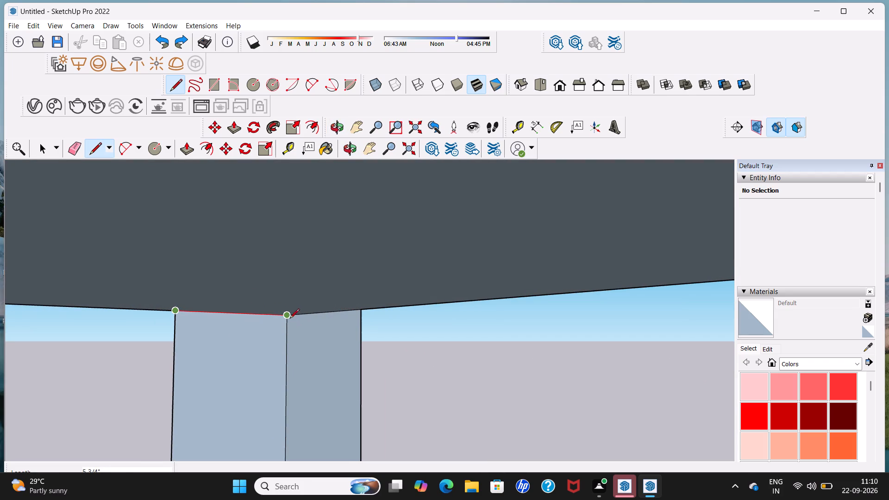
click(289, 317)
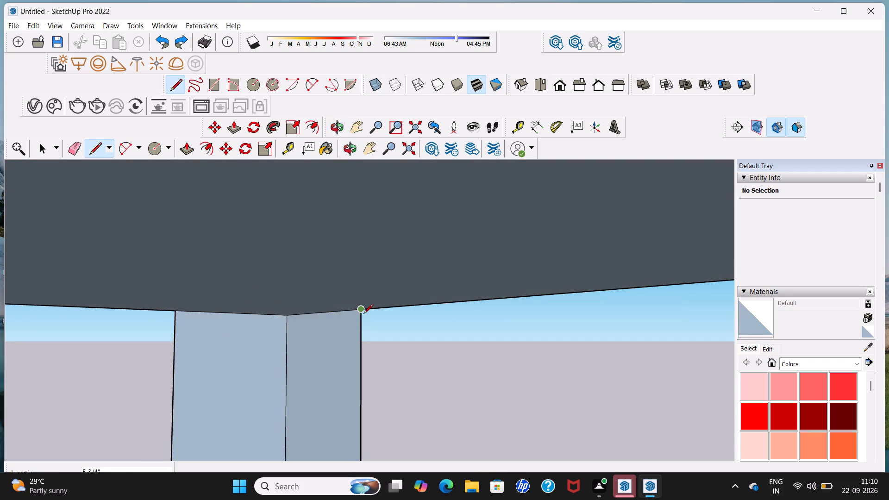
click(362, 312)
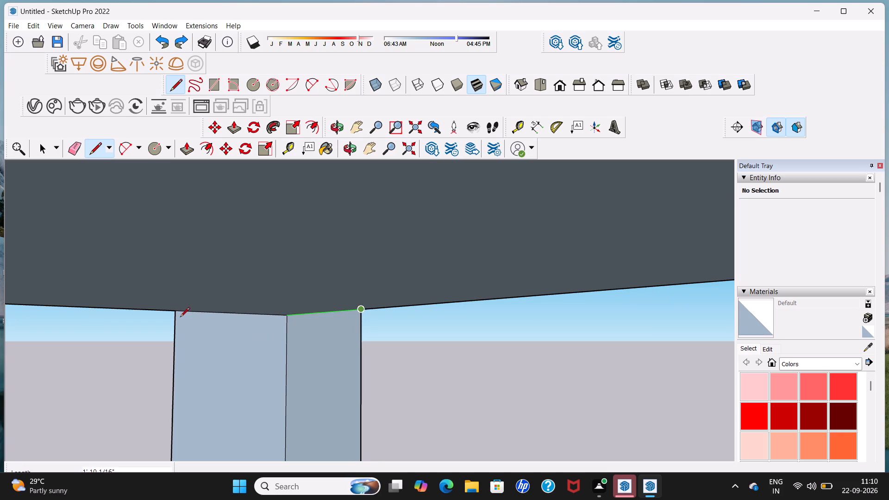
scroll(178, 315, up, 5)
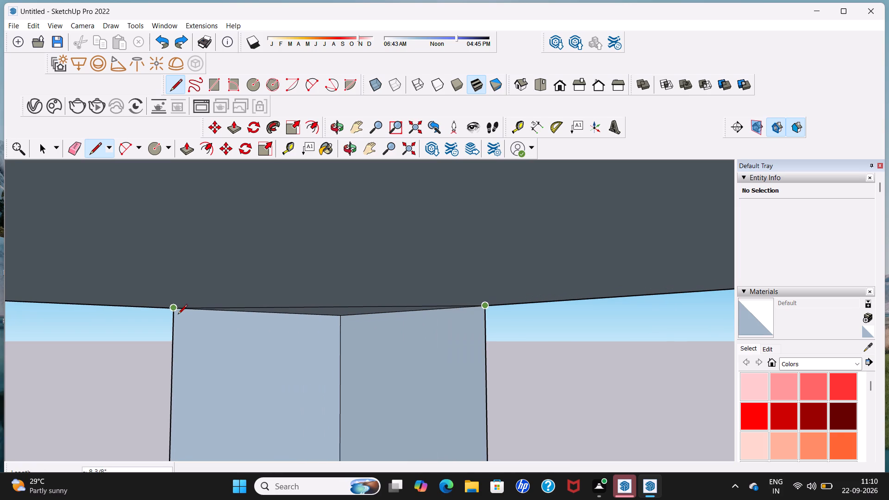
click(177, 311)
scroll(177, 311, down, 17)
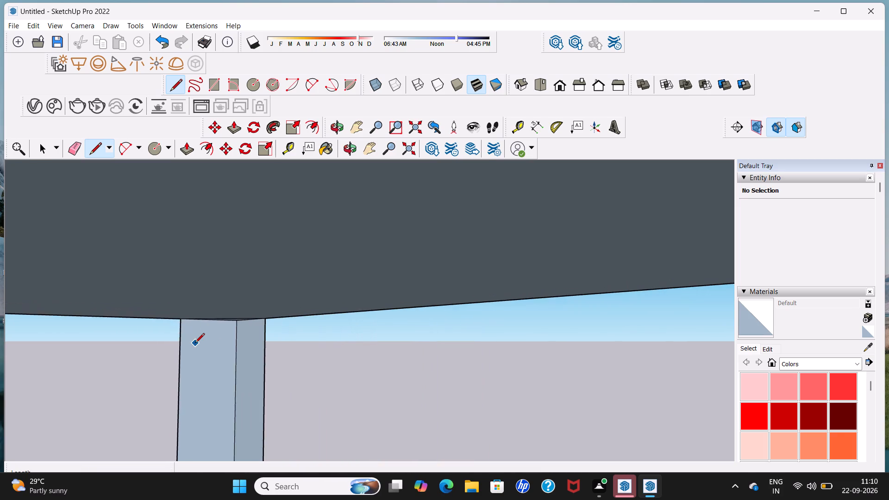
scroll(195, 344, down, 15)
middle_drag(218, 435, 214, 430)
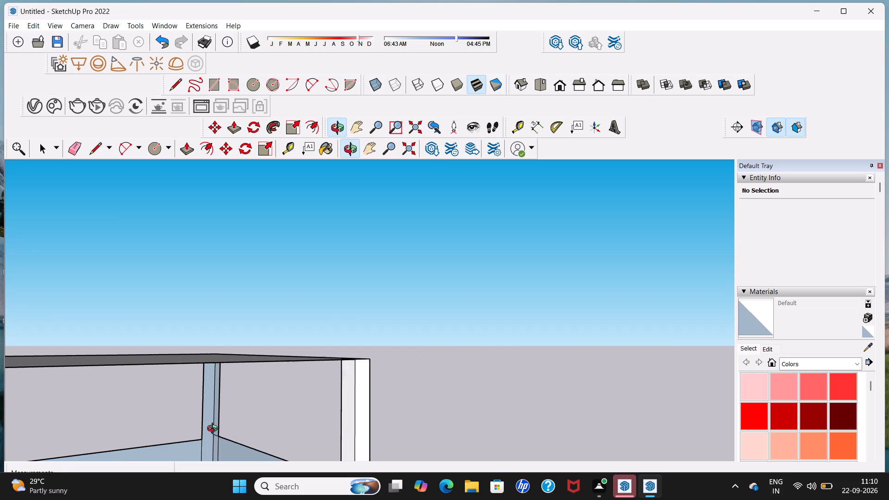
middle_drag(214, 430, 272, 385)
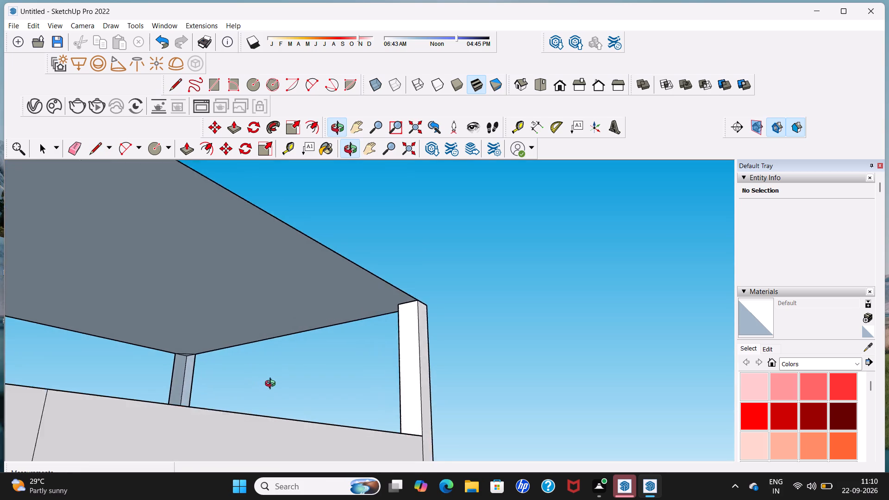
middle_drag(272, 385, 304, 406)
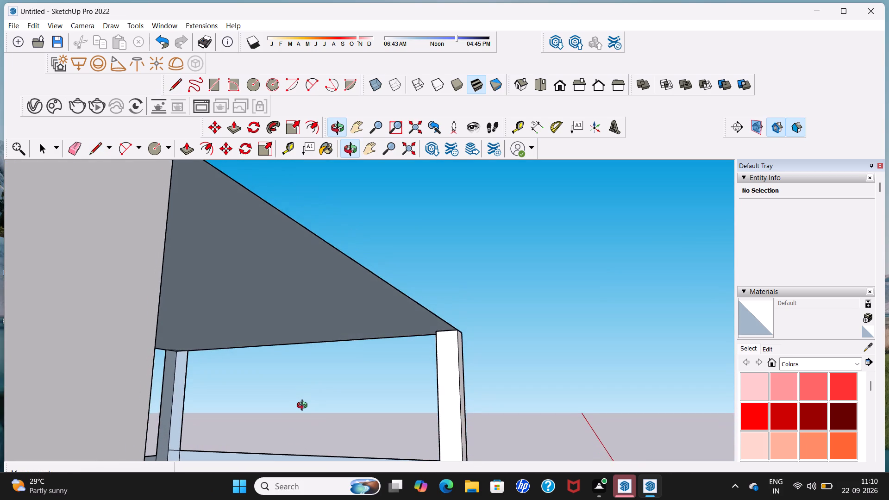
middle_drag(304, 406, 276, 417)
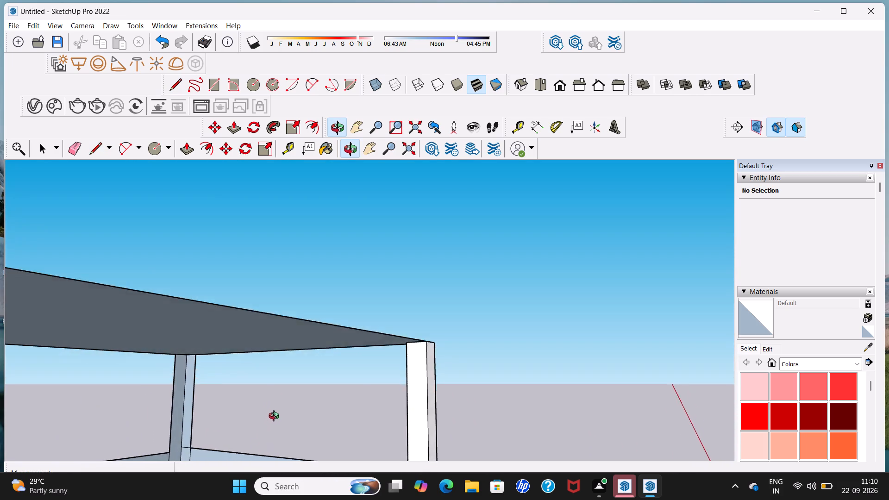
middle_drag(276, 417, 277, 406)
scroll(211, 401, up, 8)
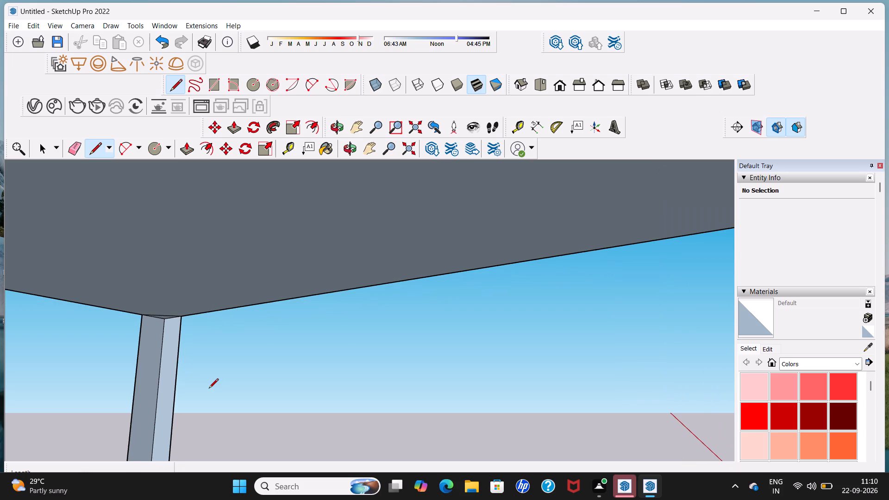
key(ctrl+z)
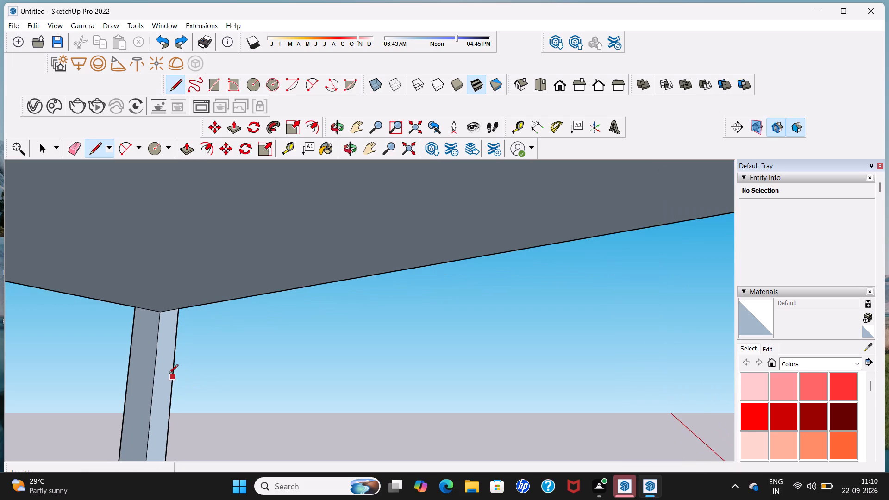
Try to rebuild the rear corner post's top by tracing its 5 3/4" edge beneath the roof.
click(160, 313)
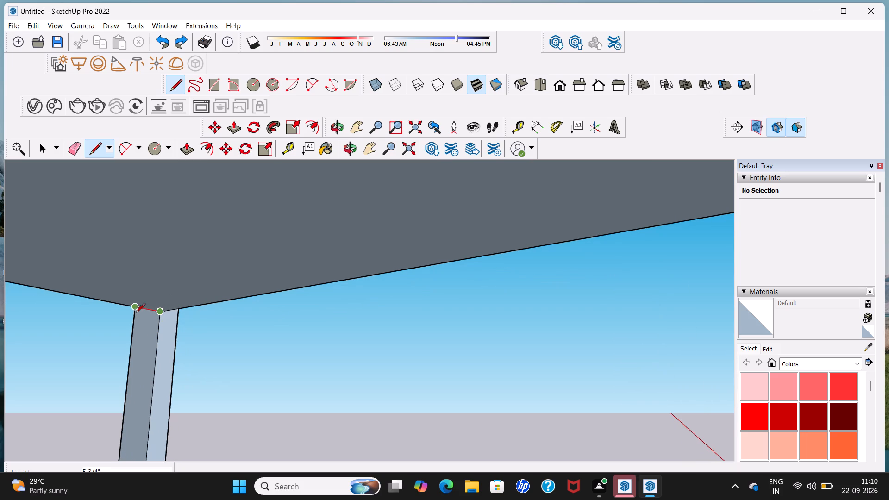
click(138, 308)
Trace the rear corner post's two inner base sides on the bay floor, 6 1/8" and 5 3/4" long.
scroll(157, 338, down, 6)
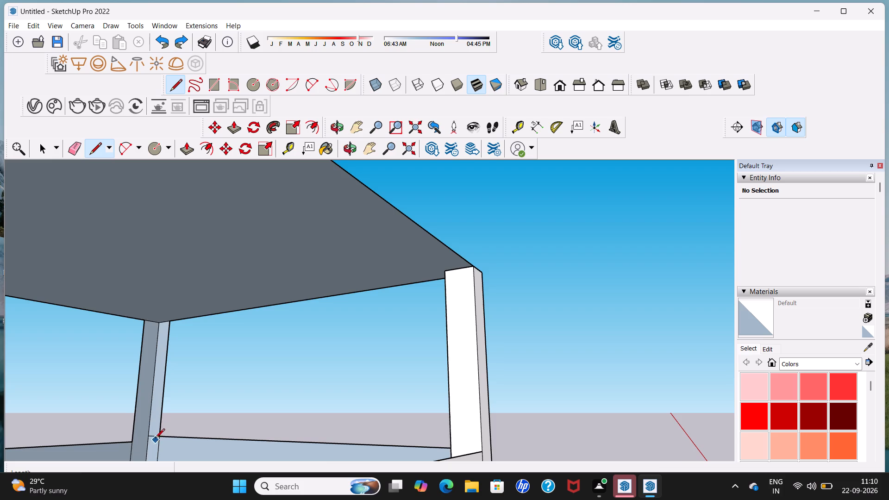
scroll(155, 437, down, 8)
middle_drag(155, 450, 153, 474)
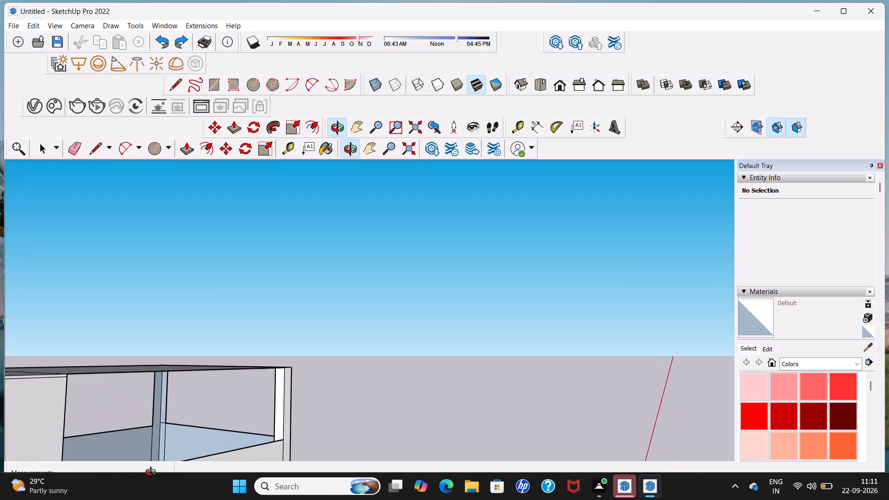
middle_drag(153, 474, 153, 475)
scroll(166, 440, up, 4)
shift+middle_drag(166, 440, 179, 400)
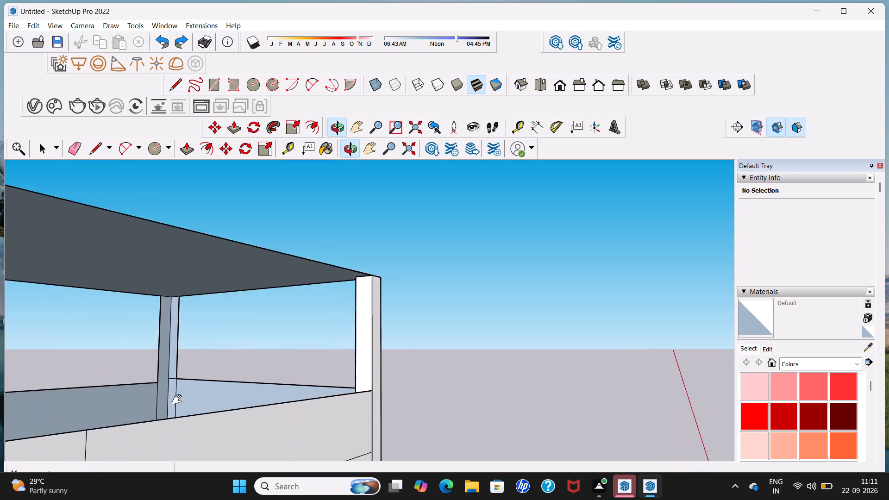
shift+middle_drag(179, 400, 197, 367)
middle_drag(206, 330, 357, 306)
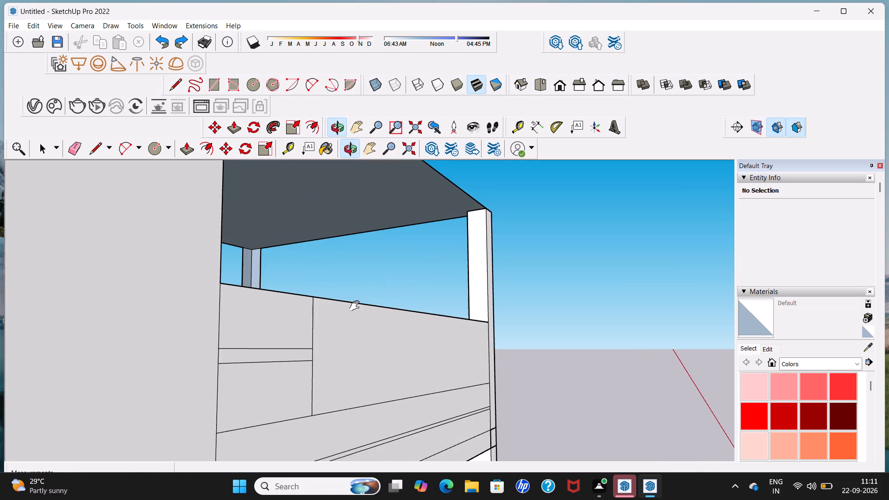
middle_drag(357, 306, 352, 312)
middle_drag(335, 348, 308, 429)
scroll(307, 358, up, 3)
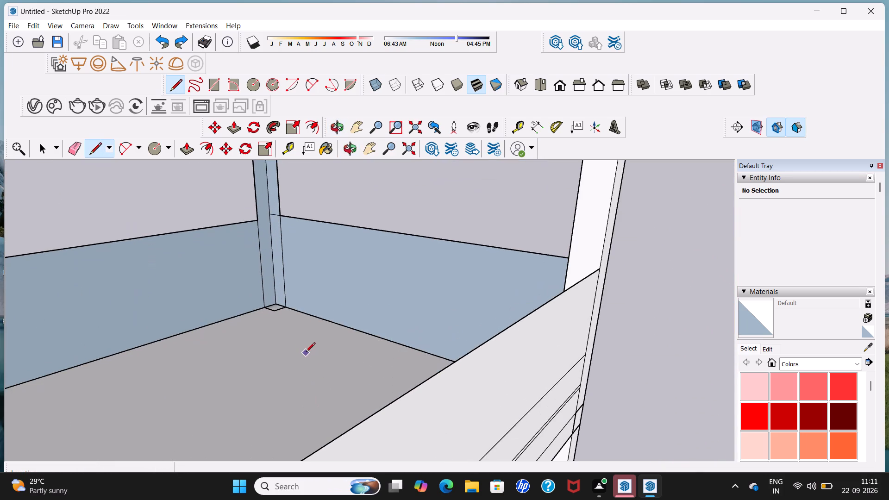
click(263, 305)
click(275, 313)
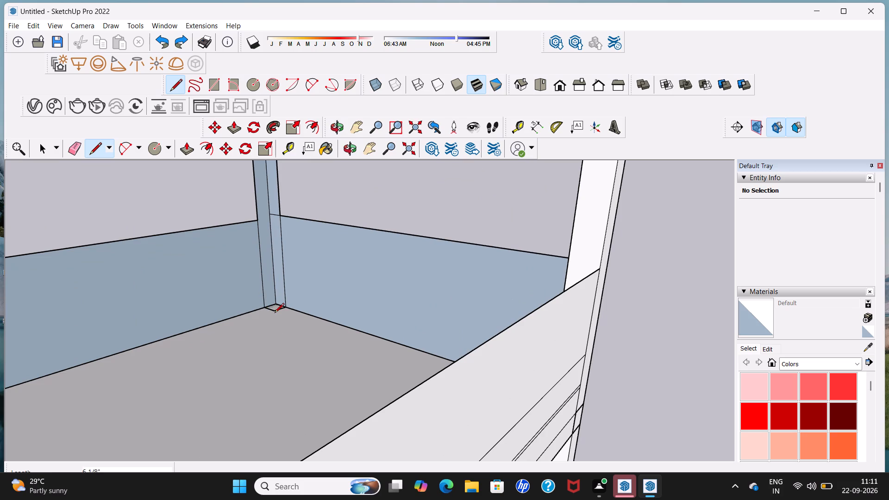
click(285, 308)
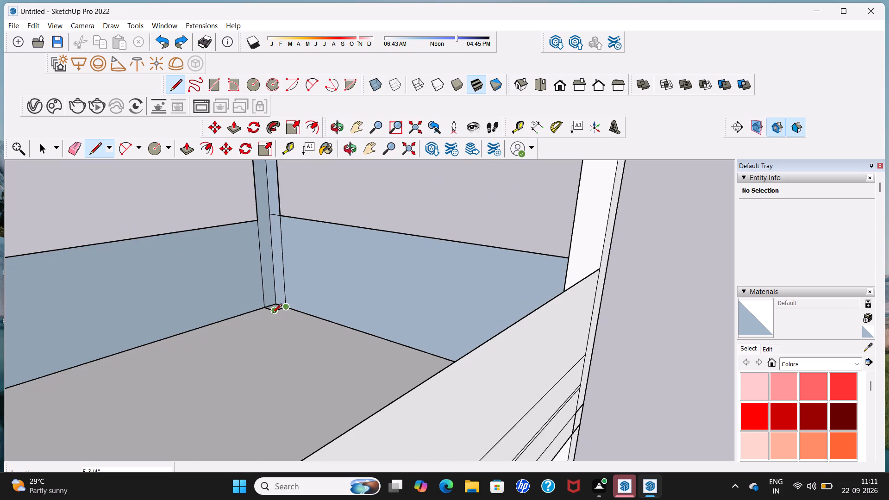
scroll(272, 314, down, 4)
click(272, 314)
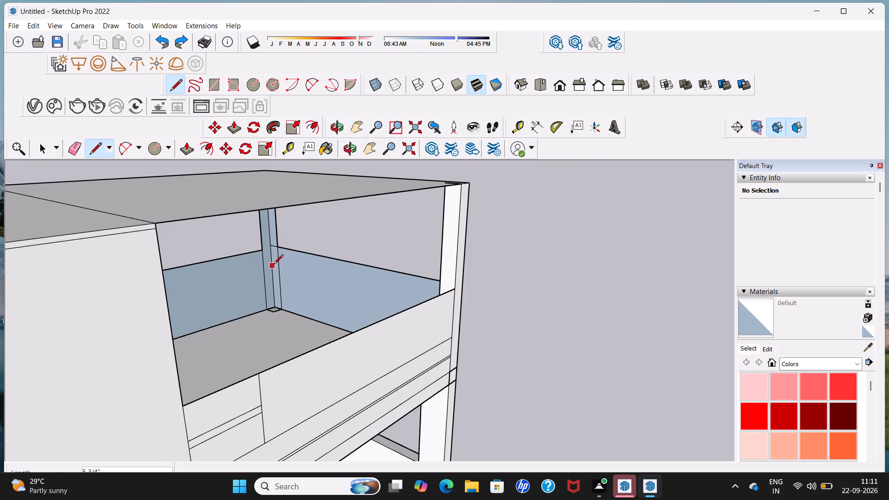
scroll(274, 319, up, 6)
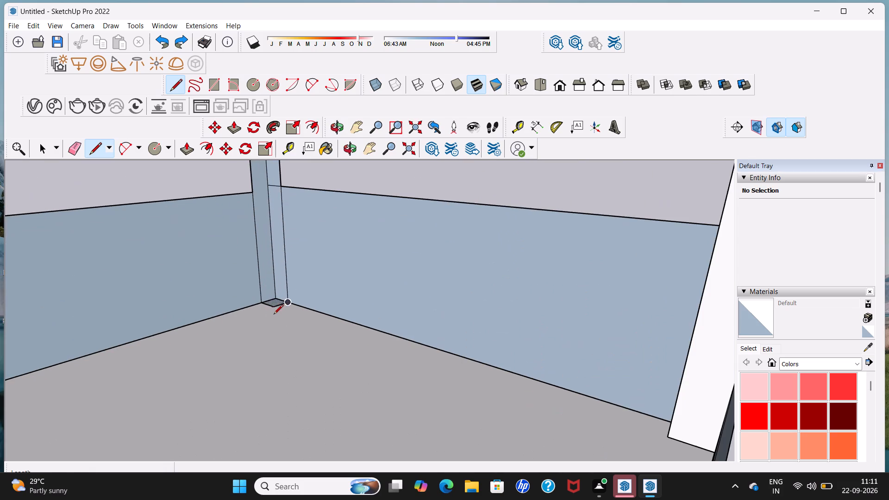
Draw a vertical line about 6' 4" long from the rear corner post's inner base corner up to the roof underside.
click(272, 305)
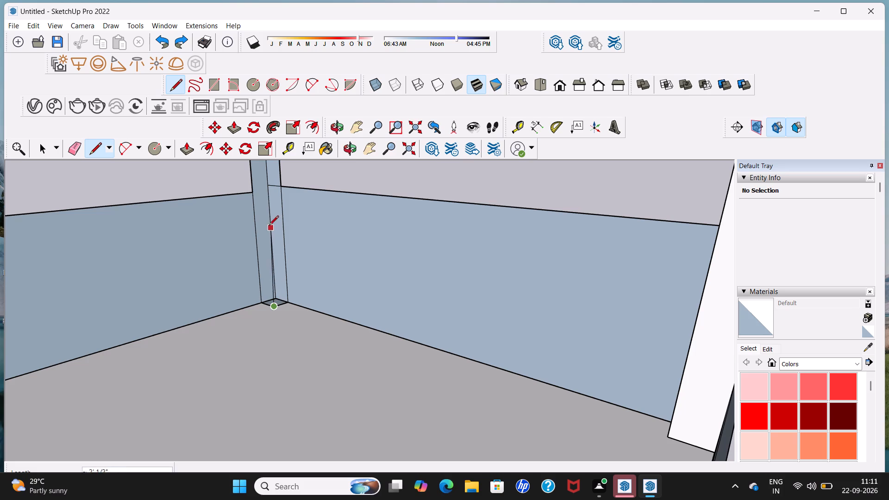
scroll(264, 218, down, 5)
scroll(260, 175, down, 3)
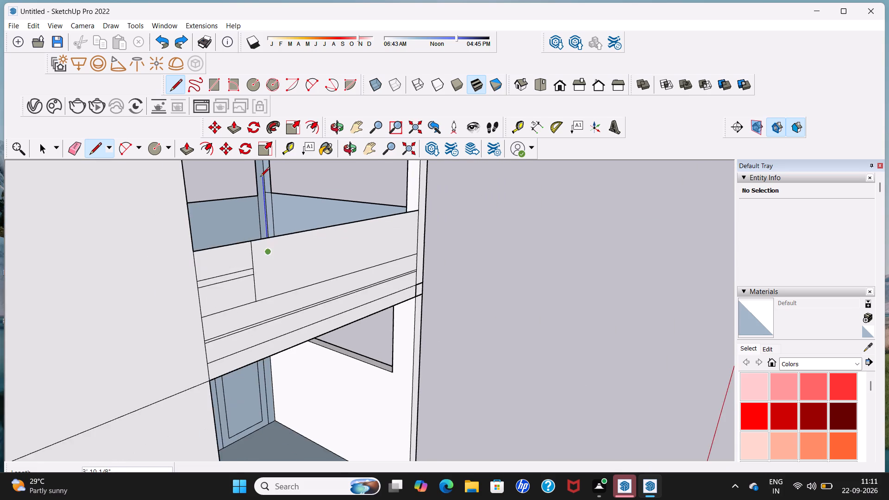
scroll(260, 177, down, 6)
shift+middle_drag(260, 176, 258, 257)
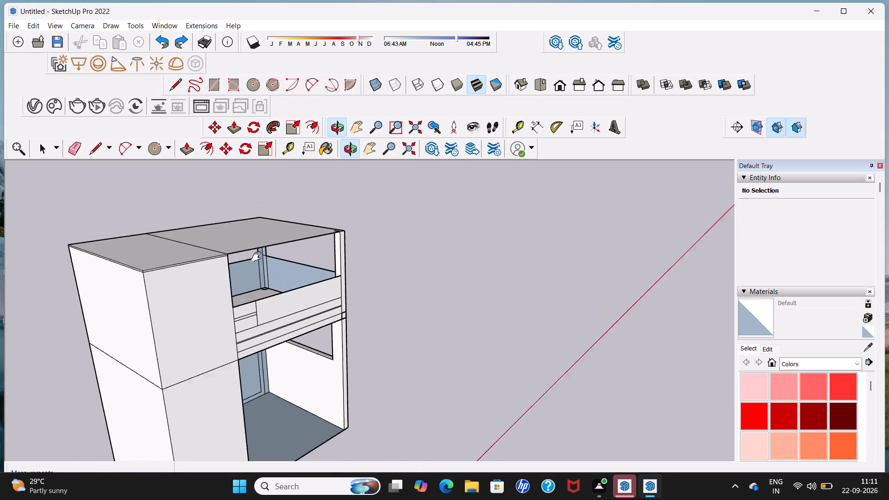
shift+middle_drag(258, 257, 254, 281)
middle_drag(261, 309, 266, 260)
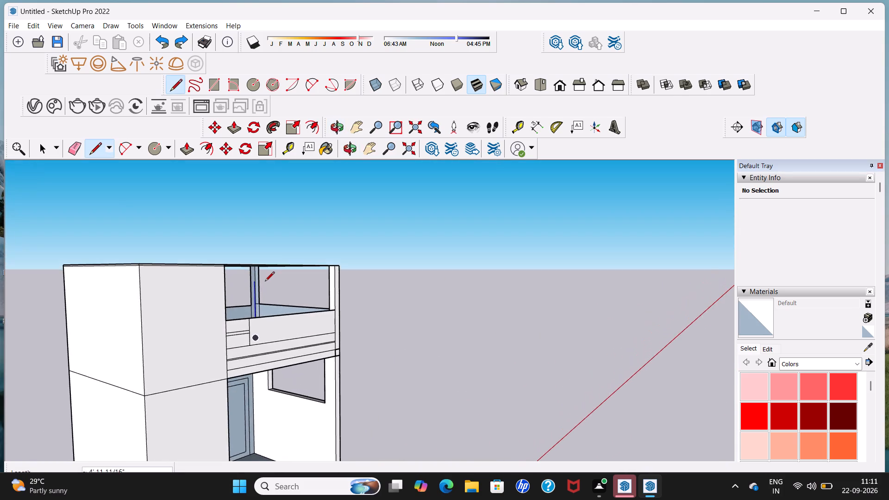
middle_drag(265, 282, 263, 269)
scroll(263, 269, up, 9)
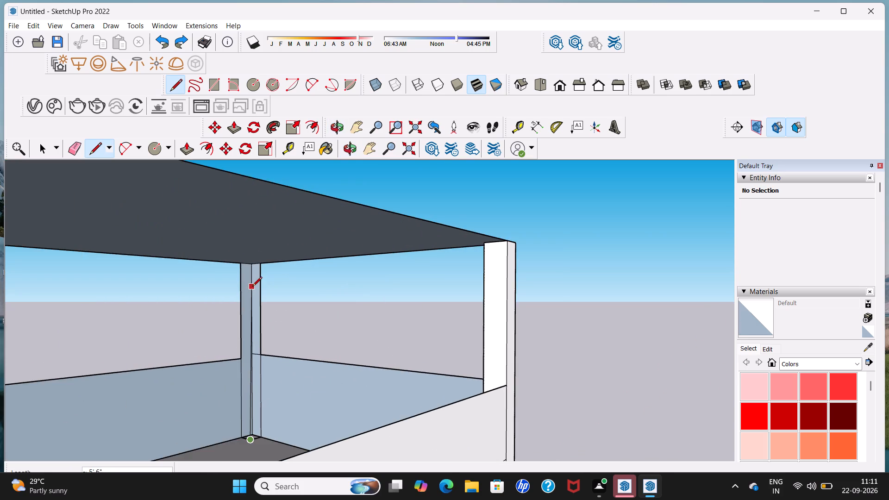
scroll(252, 287, up, 1)
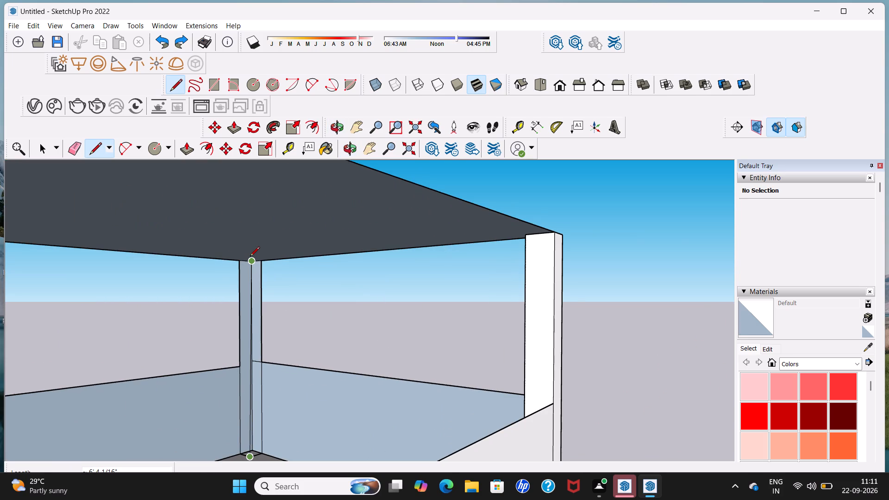
scroll(249, 261, up, 4)
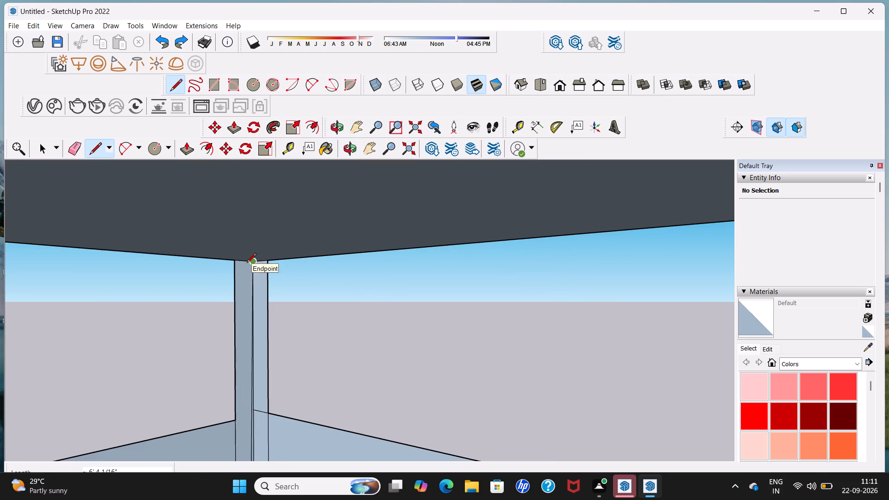
click(246, 262)
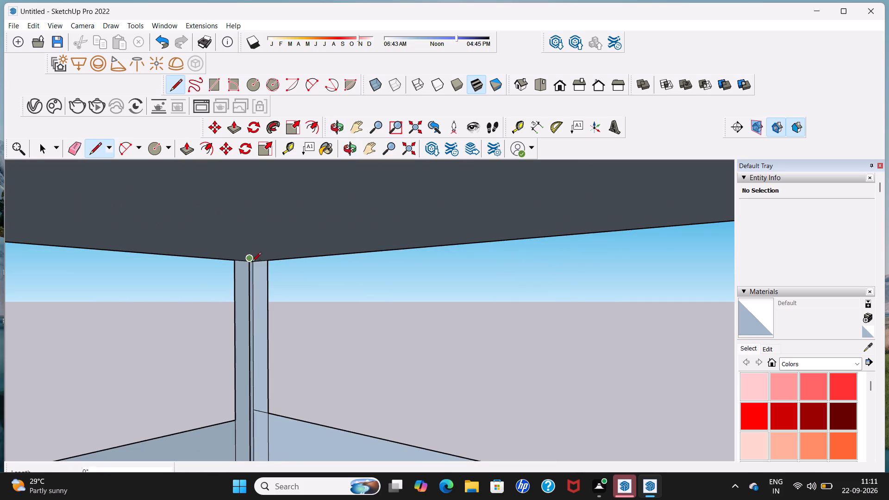
Close the rear corner post's two inner faces with top lines of 5 3/4" and 6 1/8" from its inner top corner to the adjacent corners.
scroll(266, 261, up, 7)
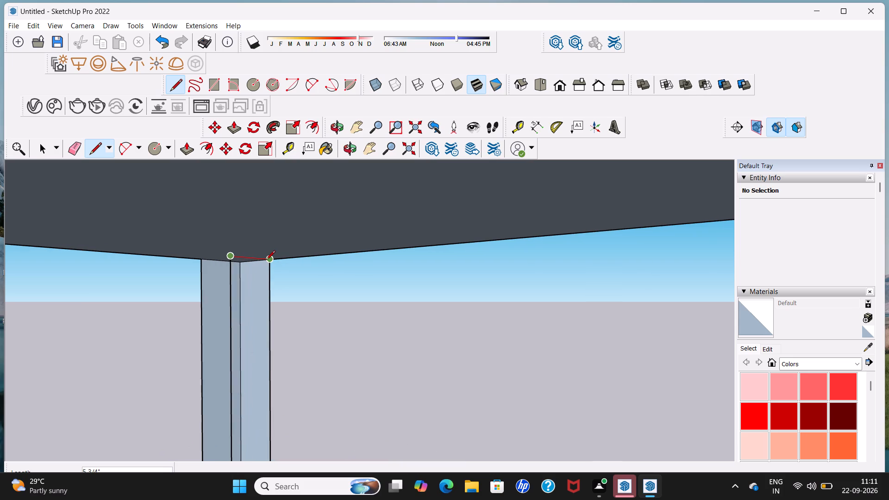
scroll(266, 261, up, 4)
click(273, 260)
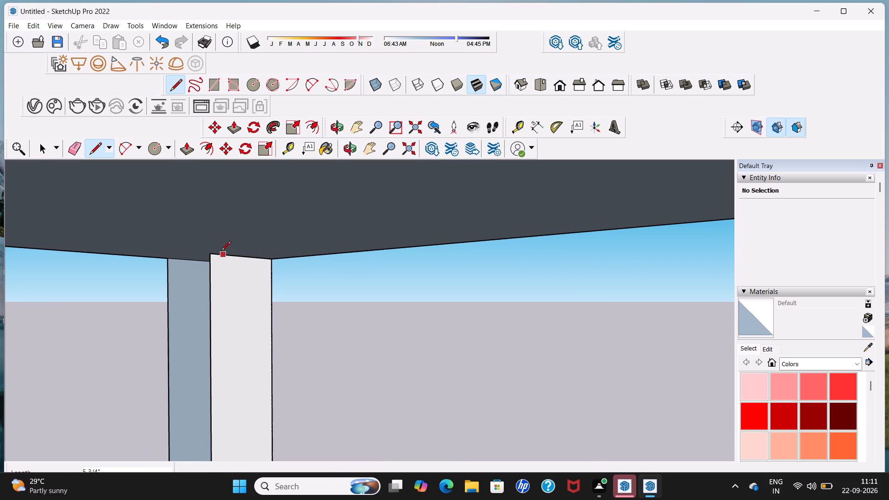
click(211, 252)
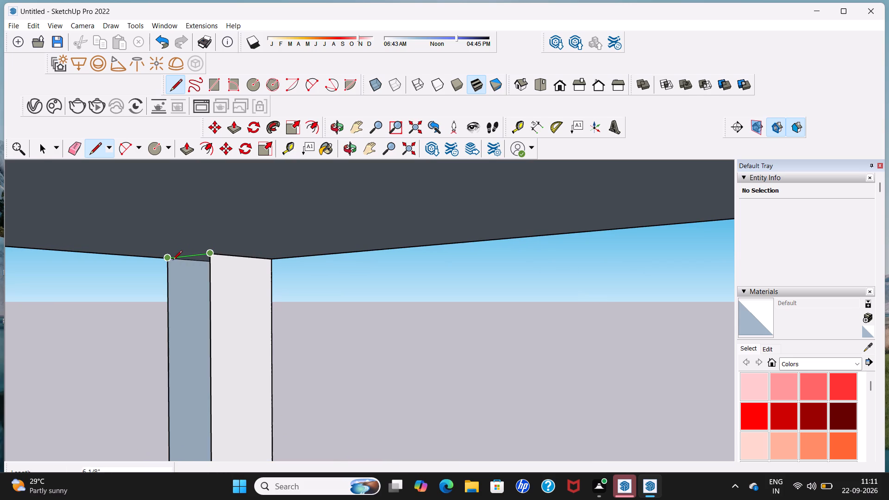
click(172, 261)
scroll(172, 262, down, 20)
scroll(172, 262, down, 1)
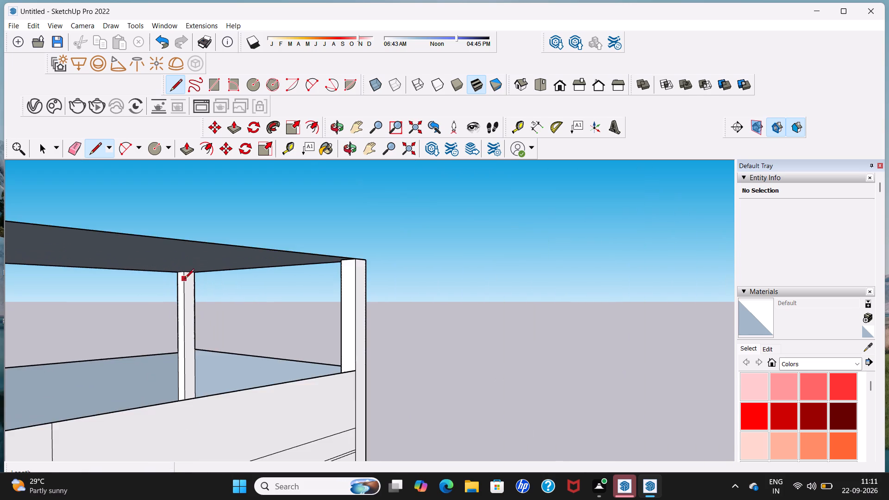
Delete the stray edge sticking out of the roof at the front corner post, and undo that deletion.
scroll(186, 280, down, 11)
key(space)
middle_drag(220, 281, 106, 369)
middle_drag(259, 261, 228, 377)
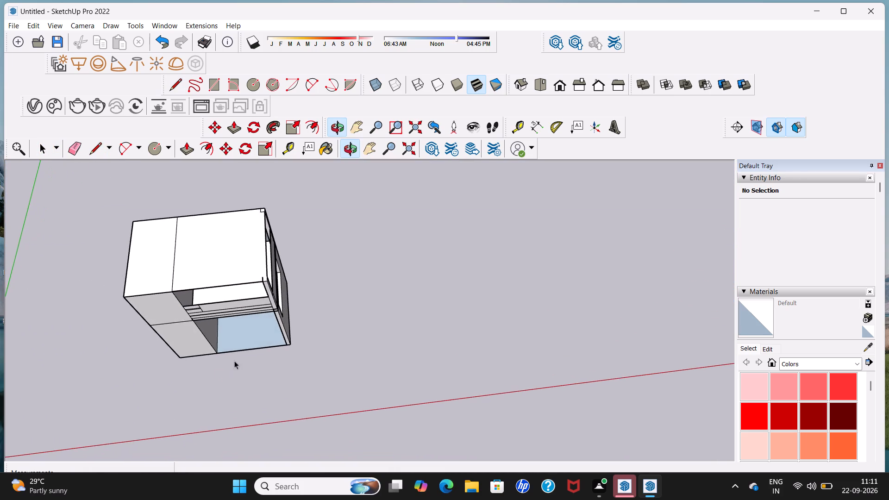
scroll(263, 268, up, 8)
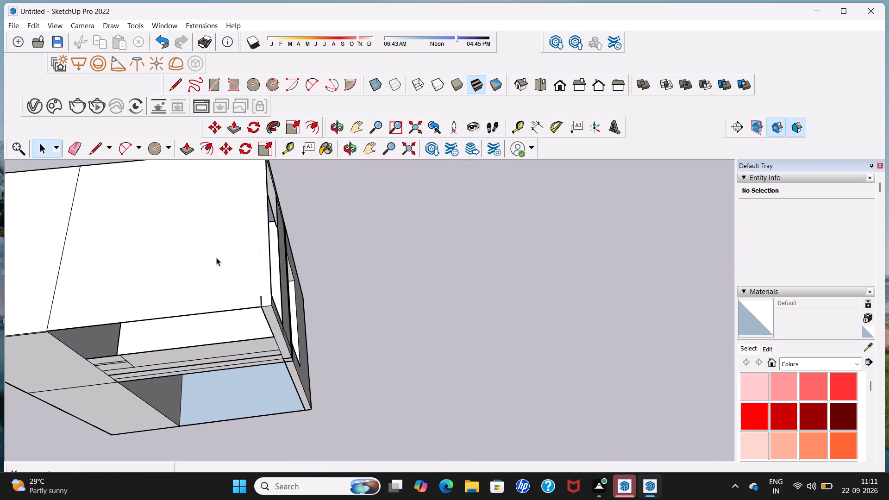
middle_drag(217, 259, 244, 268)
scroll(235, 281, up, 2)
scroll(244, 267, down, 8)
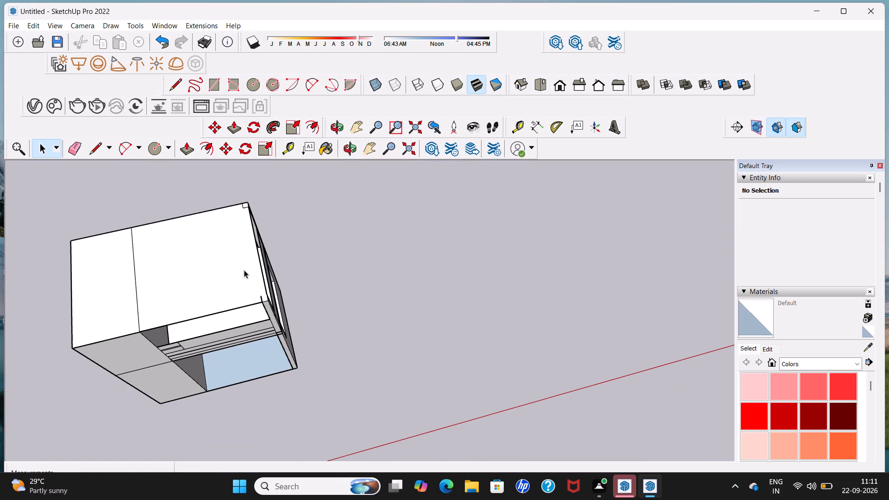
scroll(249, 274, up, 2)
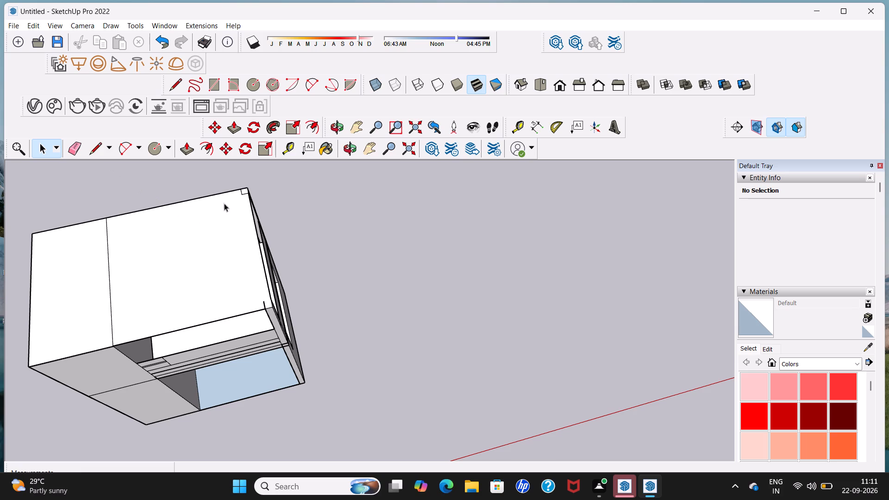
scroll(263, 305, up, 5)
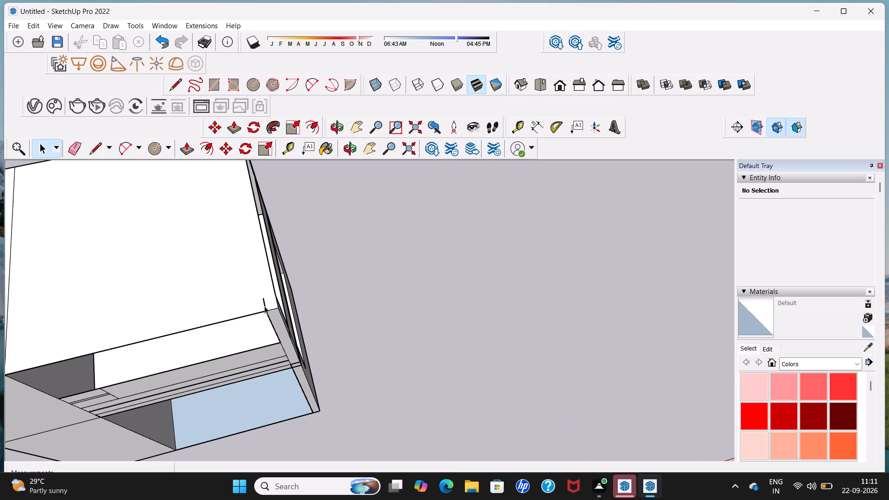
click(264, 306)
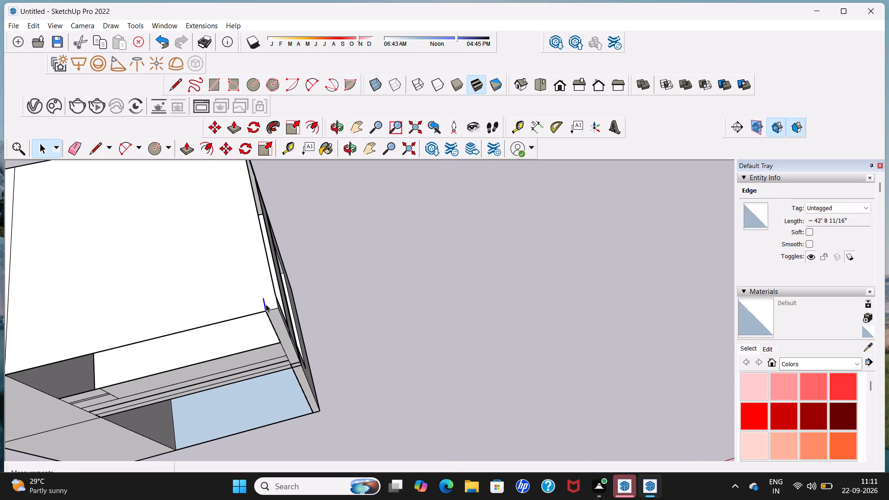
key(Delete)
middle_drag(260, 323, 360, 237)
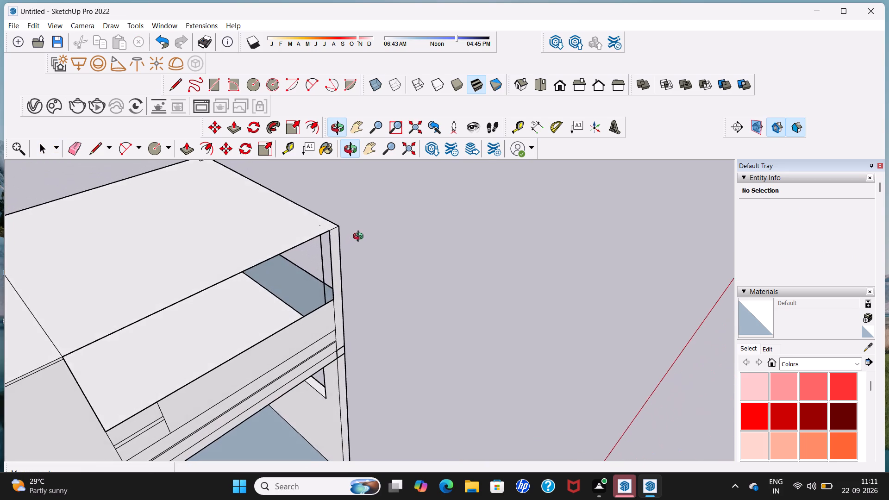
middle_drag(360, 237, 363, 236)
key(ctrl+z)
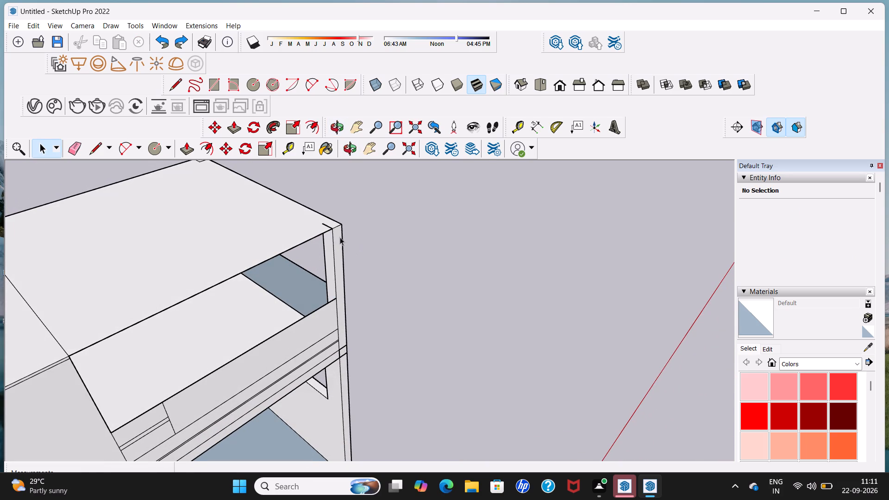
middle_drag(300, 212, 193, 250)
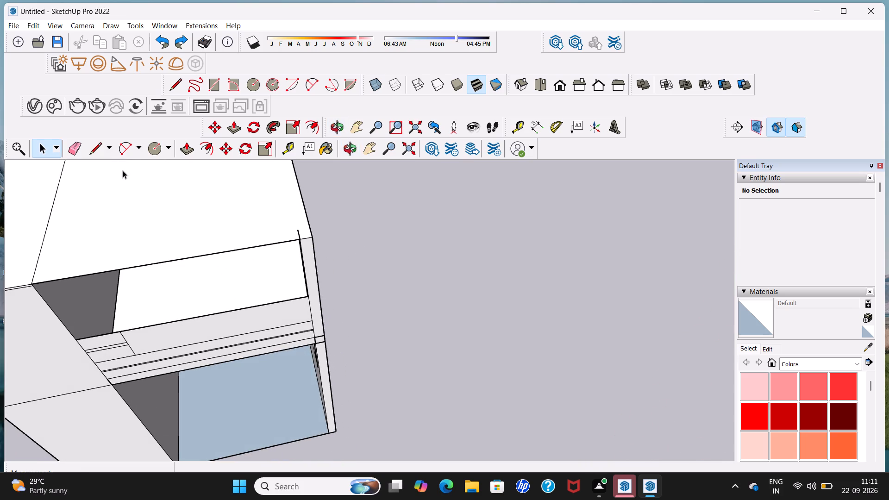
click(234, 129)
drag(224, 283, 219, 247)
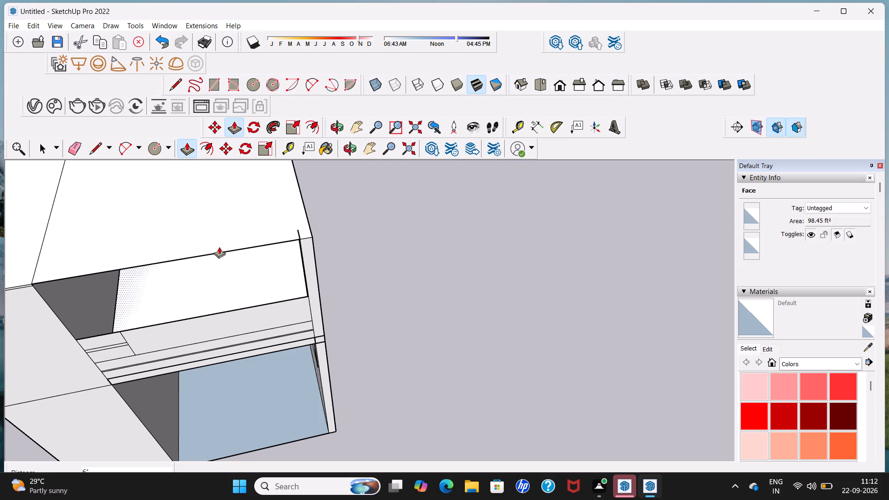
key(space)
Push/Pull the underside of the roof over the open bay down about 6" to give the slab thickness.
click(238, 126)
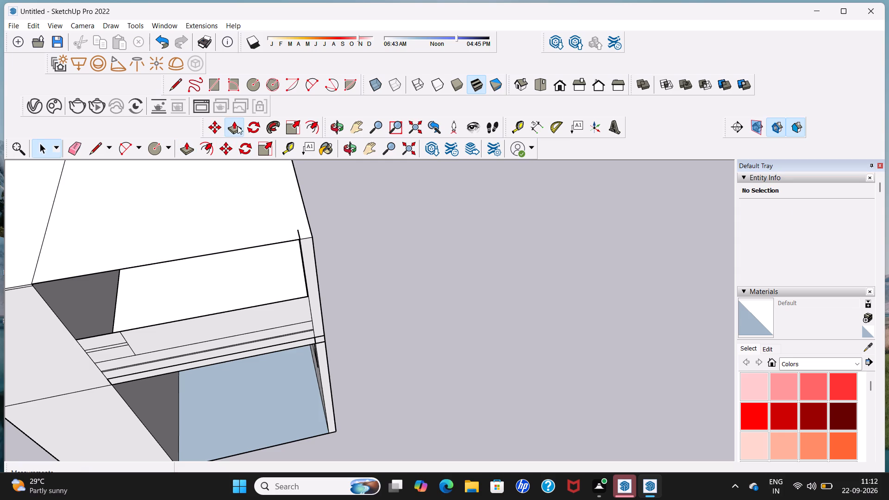
middle_drag(234, 275, 233, 218)
middle_drag(232, 234, 231, 234)
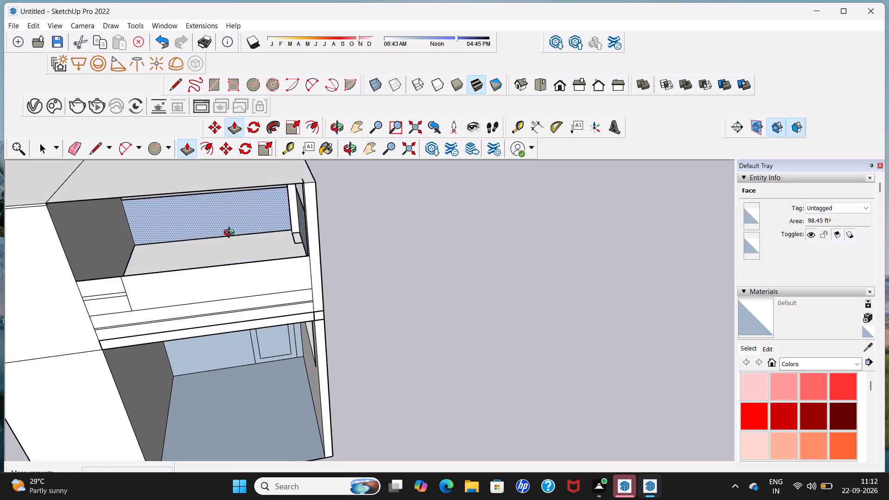
middle_drag(231, 234, 226, 191)
shift+middle_drag(225, 189, 242, 300)
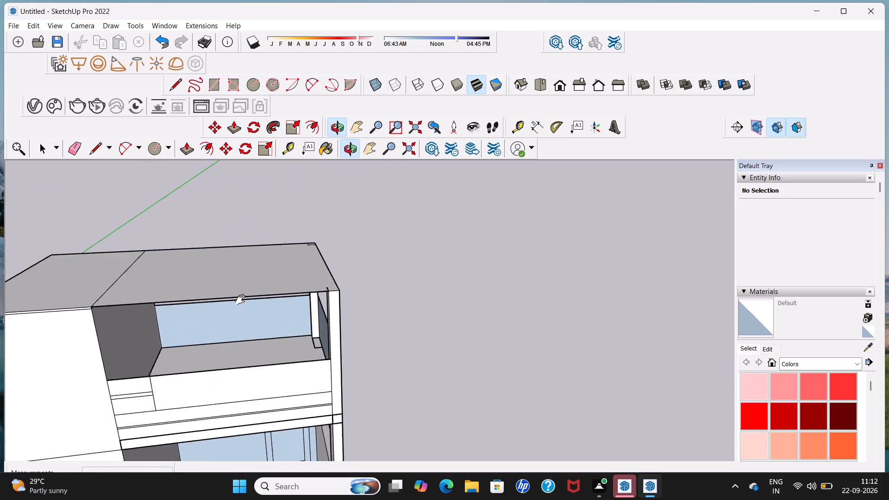
shift+middle_drag(242, 300, 245, 322)
middle_drag(245, 344, 246, 272)
scroll(246, 274, up, 4)
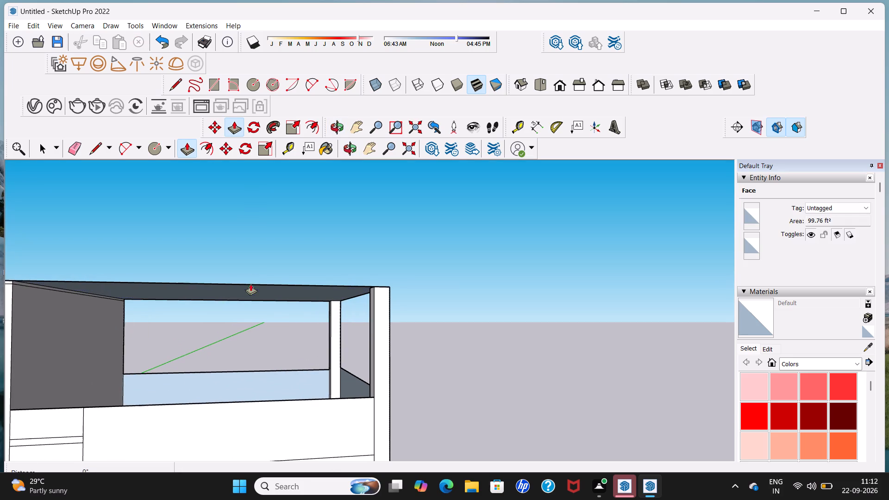
click(250, 289)
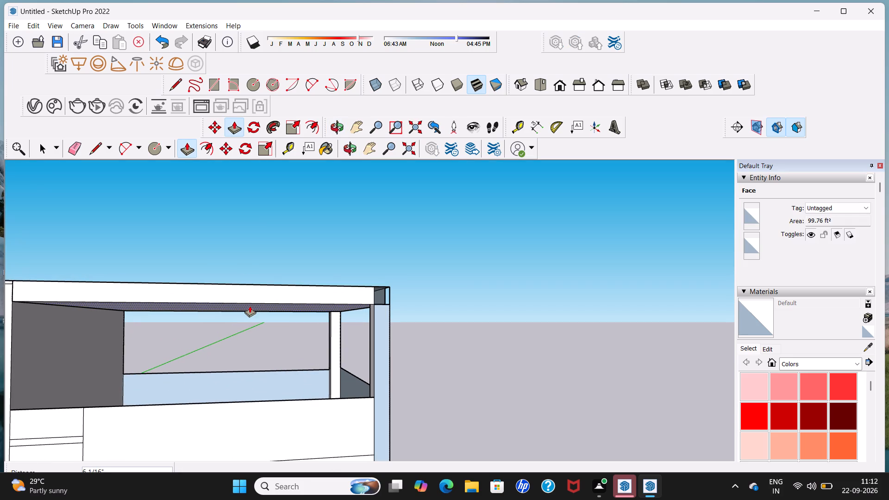
click(250, 306)
Push/Pull the narrow front face of the roof slab outward about 6 7/16".
click(251, 293)
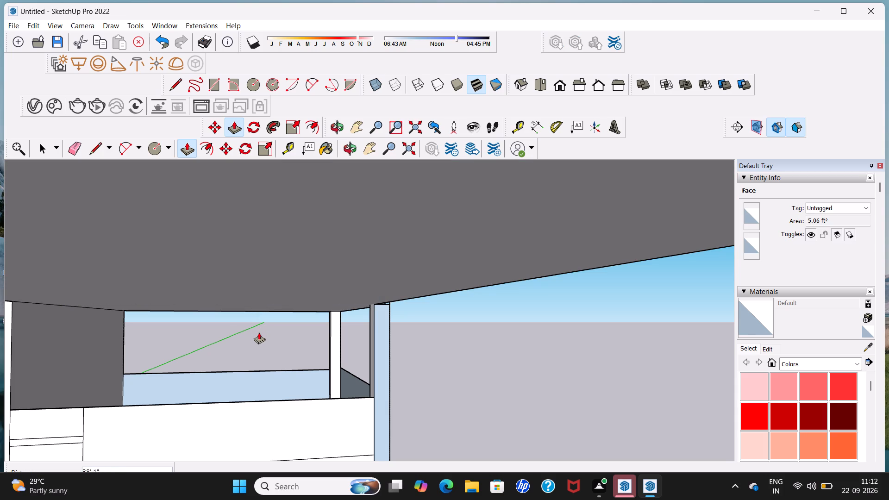
scroll(260, 328, down, 5)
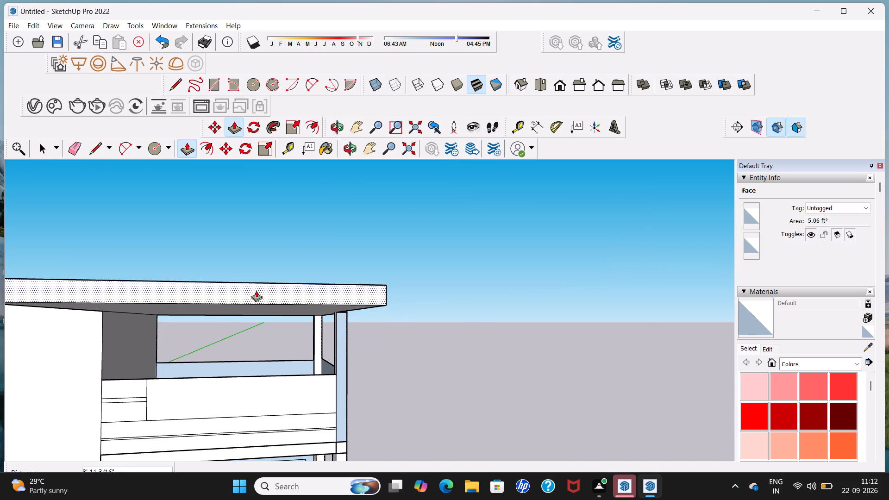
middle_drag(264, 300, 128, 310)
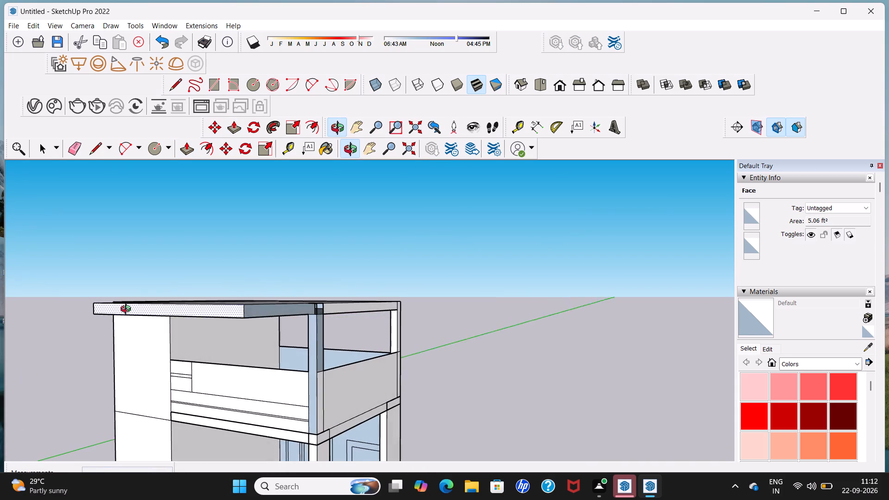
middle_drag(128, 310, 105, 310)
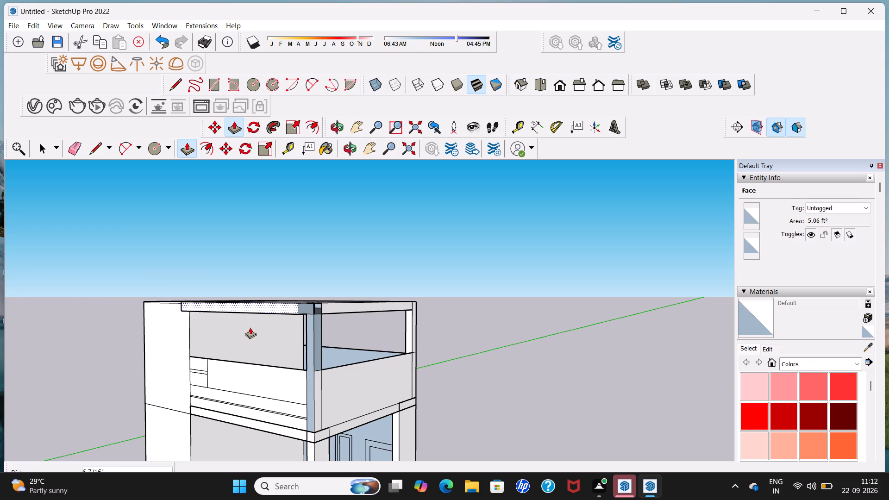
click(250, 327)
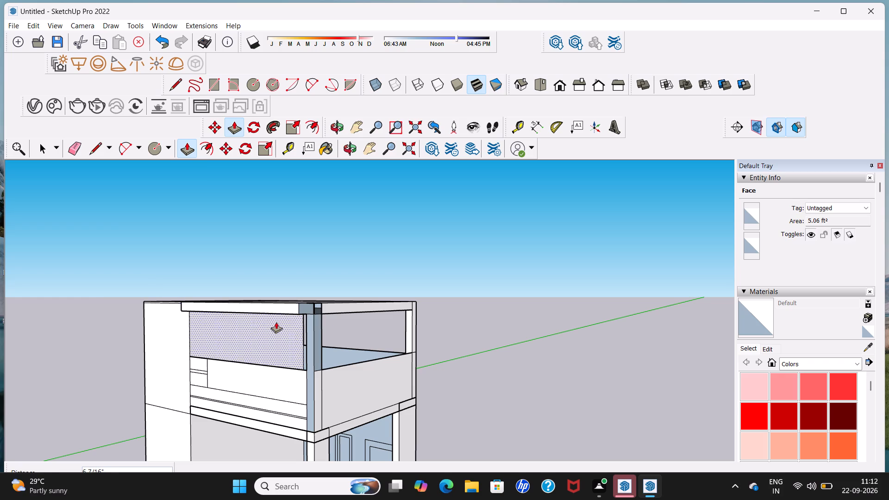
Close the two faces behind the slab's corner notch above the front post with a 6 13/16" bottom line and a 6 3/8" vertical line.
middle_drag(277, 322, 182, 344)
scroll(248, 346, up, 4)
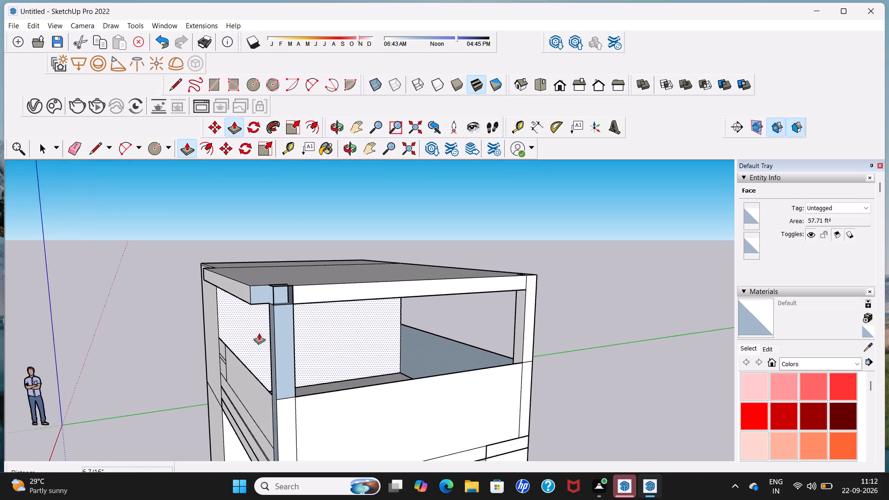
scroll(260, 332, up, 3)
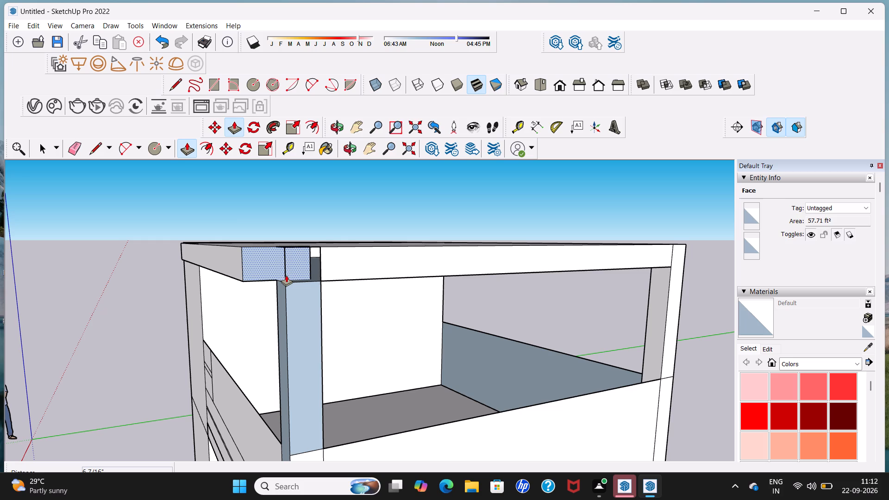
key(space)
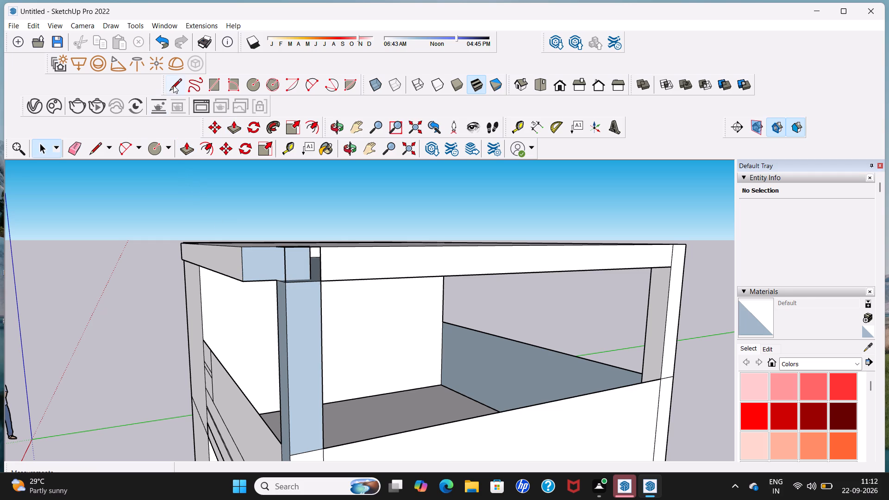
click(177, 85)
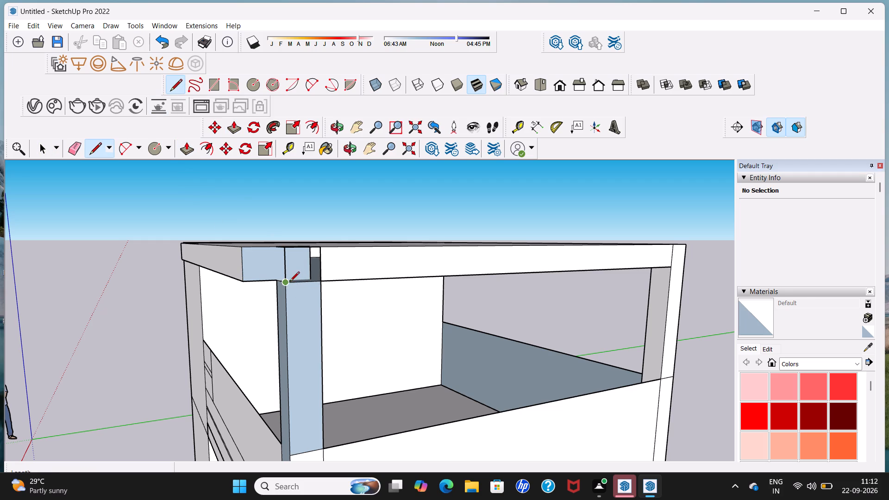
click(289, 282)
click(319, 279)
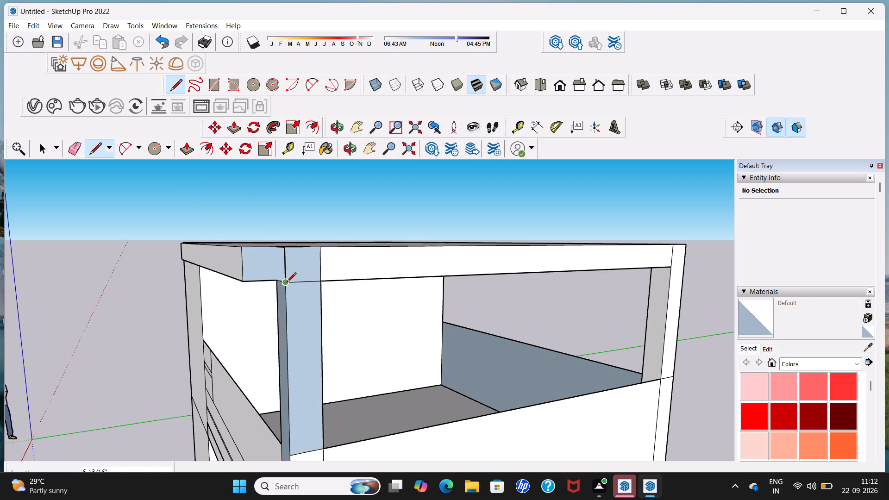
middle_drag(282, 287, 386, 299)
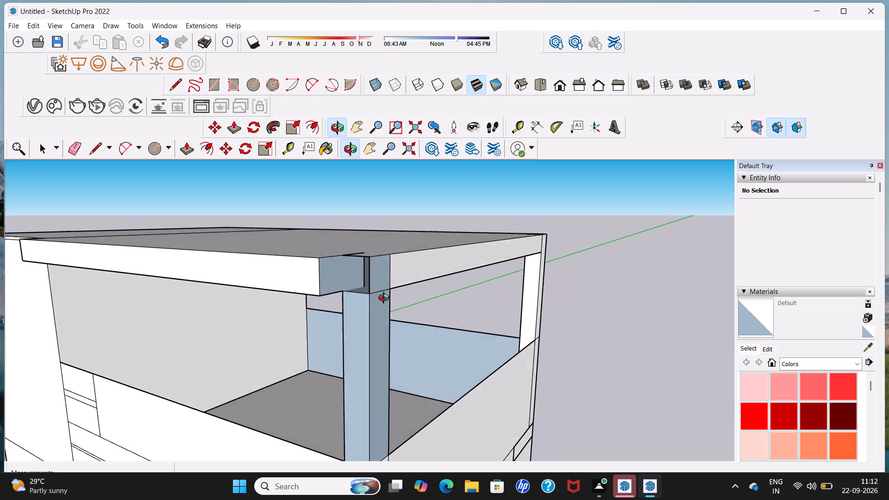
middle_drag(386, 299, 409, 337)
click(364, 324)
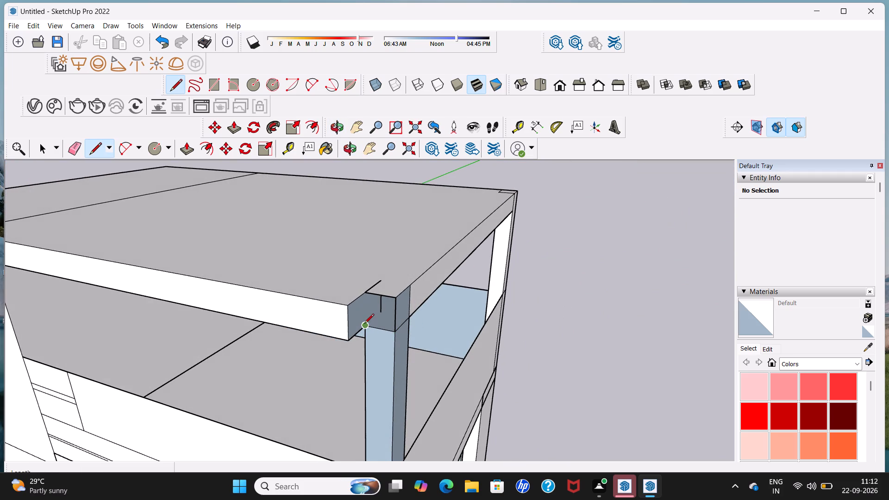
click(363, 296)
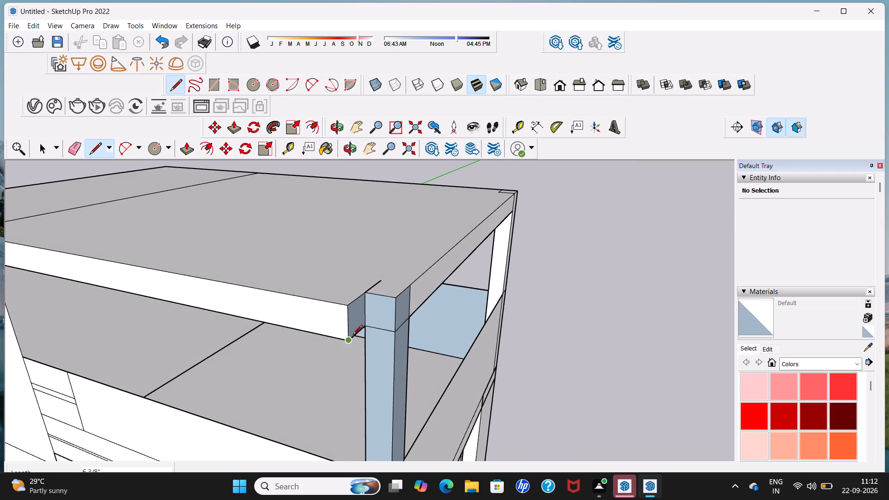
Close the bottom face of the roof slab's corner notch with lines of 5 3/4" and 6 7/16" around its outer corner.
click(351, 339)
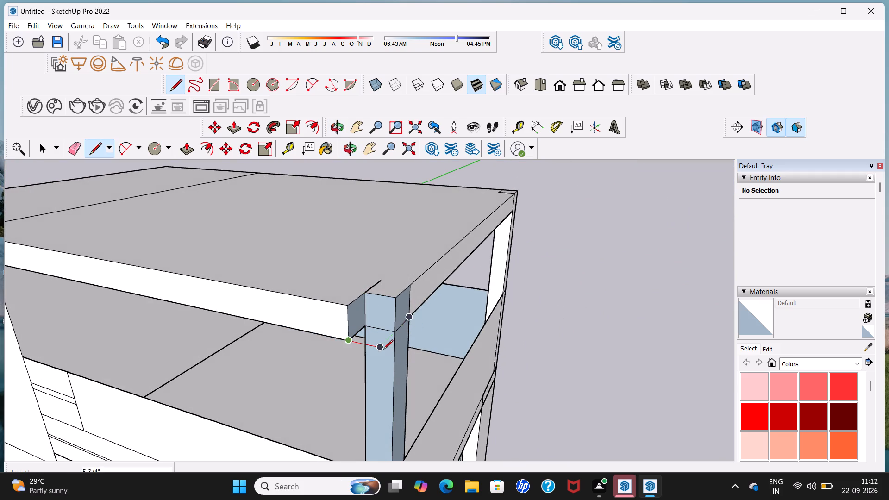
click(383, 350)
click(394, 334)
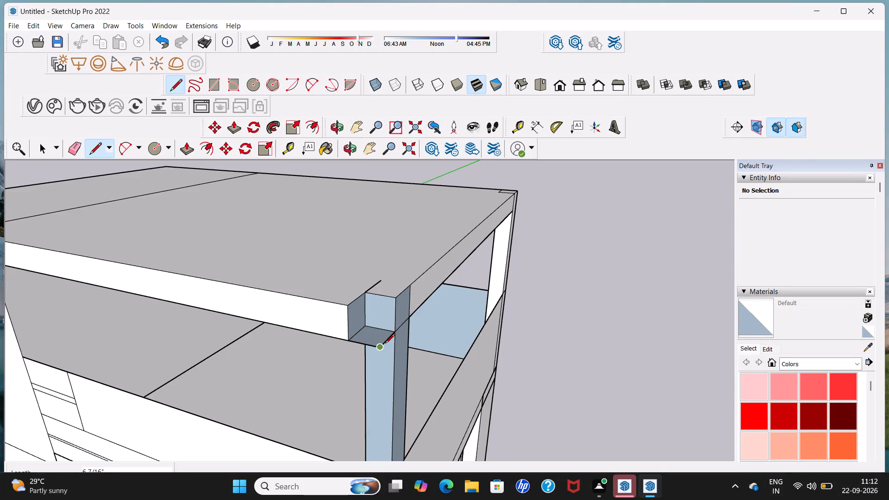
Push/Pull the bottom face of the roof slab's corner notch upward about 7/8".
key(space)
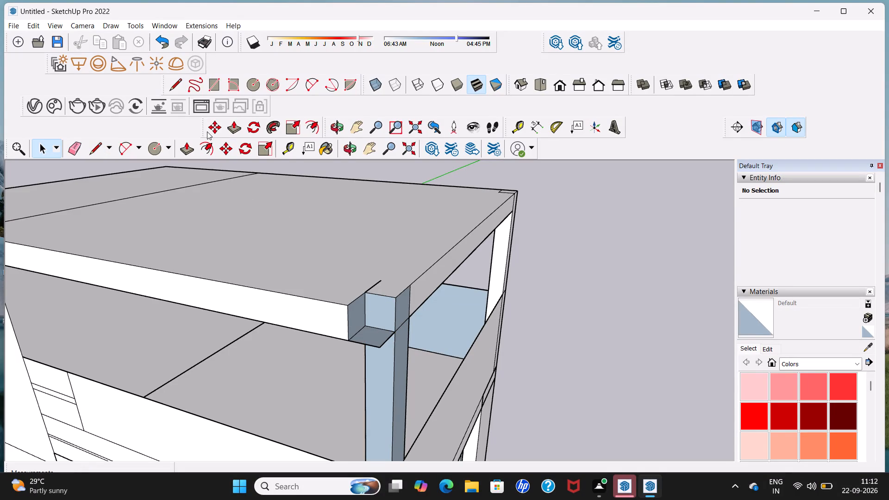
click(190, 151)
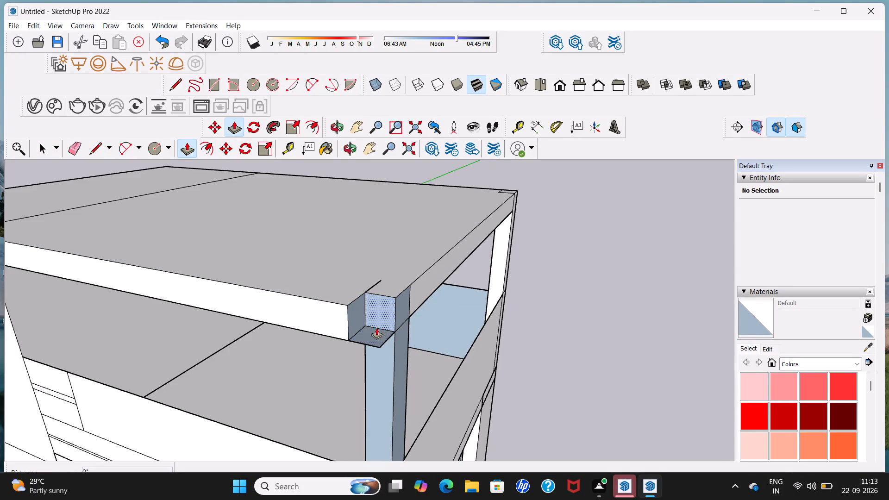
drag(376, 334, 375, 330)
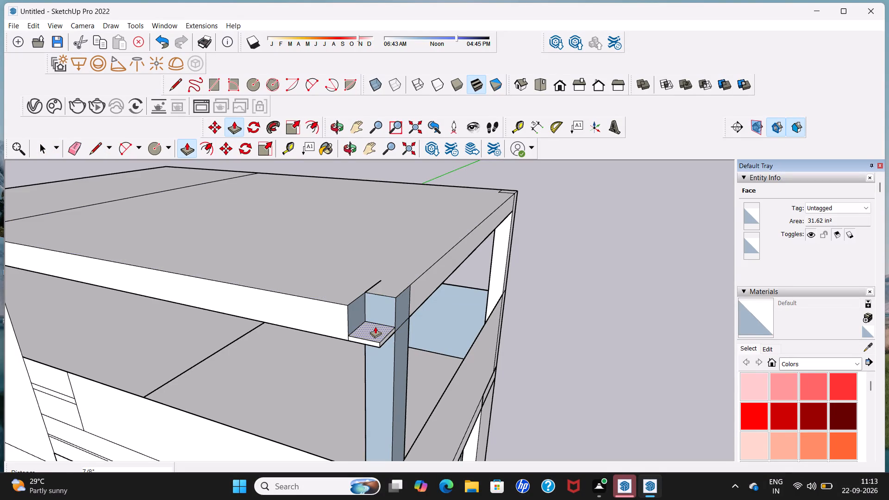
key(ctrl+z)
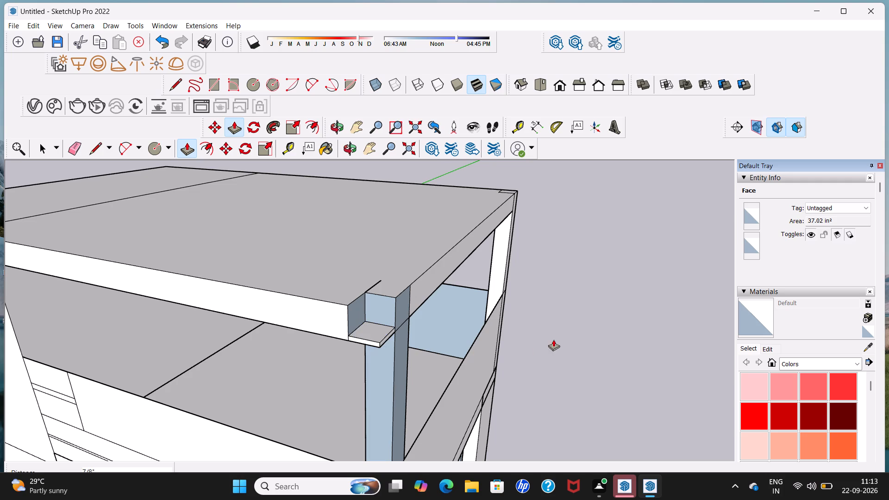
drag(554, 337, 558, 342)
key(space)
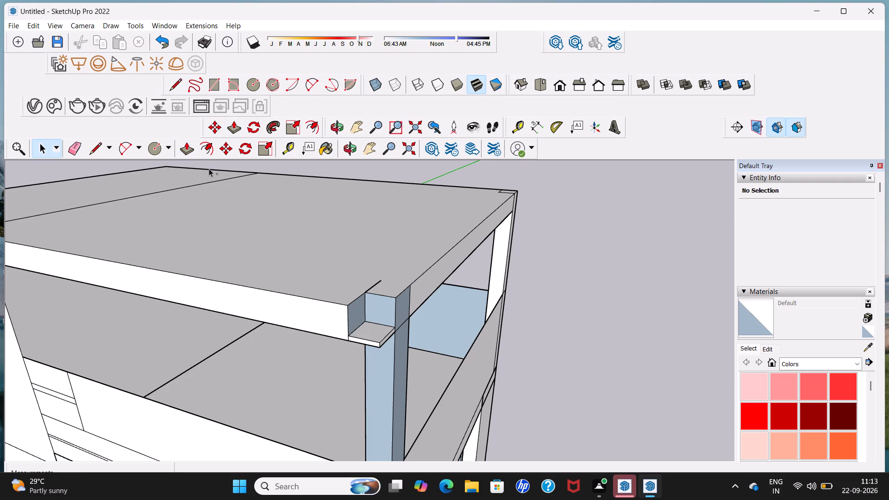
Undo the last push/pull and raise the notch's bottom face 6 3/8" to fill the roof slab's corner above the front post.
key(ctrl+z)
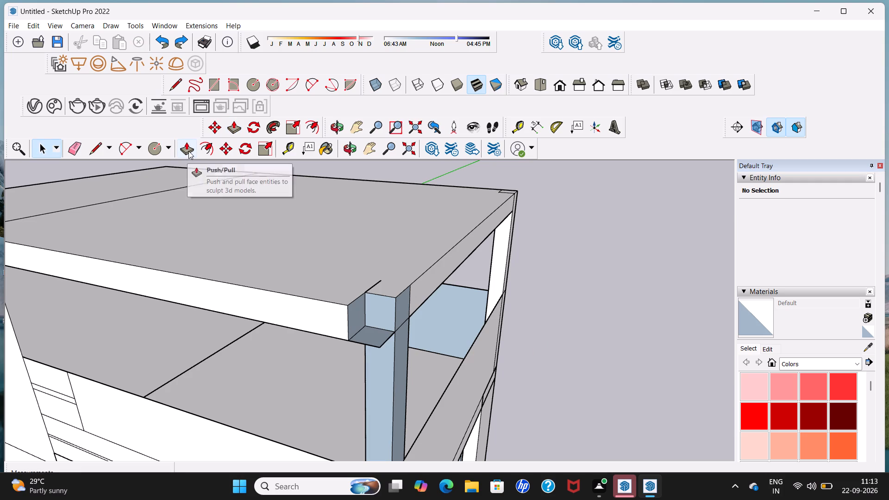
click(188, 151)
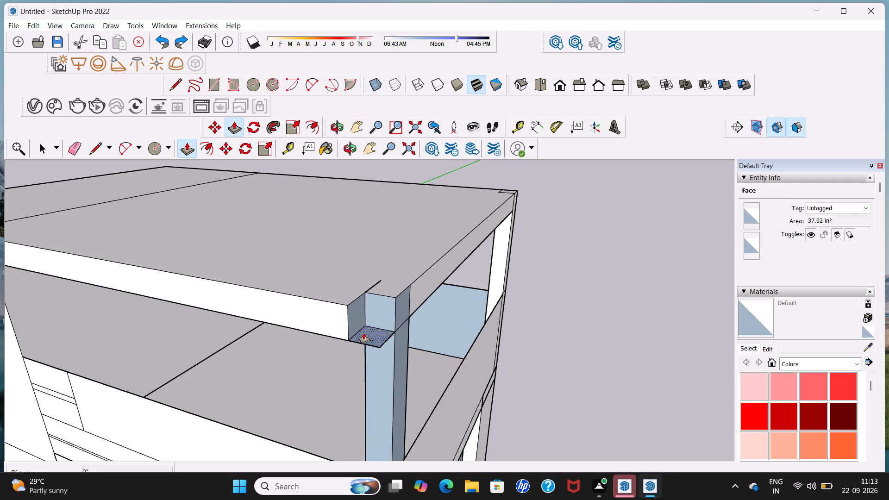
click(363, 332)
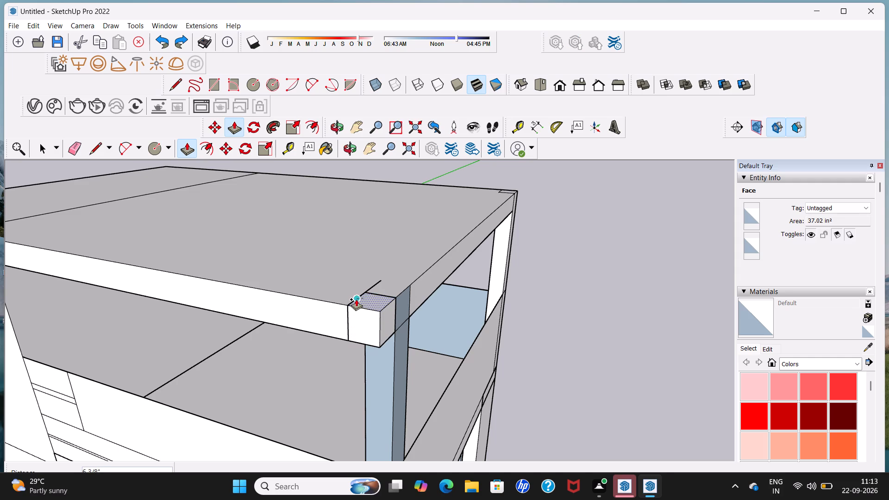
click(356, 299)
key(space)
Examine the filled roof slab corner and the whole front elevation from several angles.
middle_drag(356, 308, 451, 296)
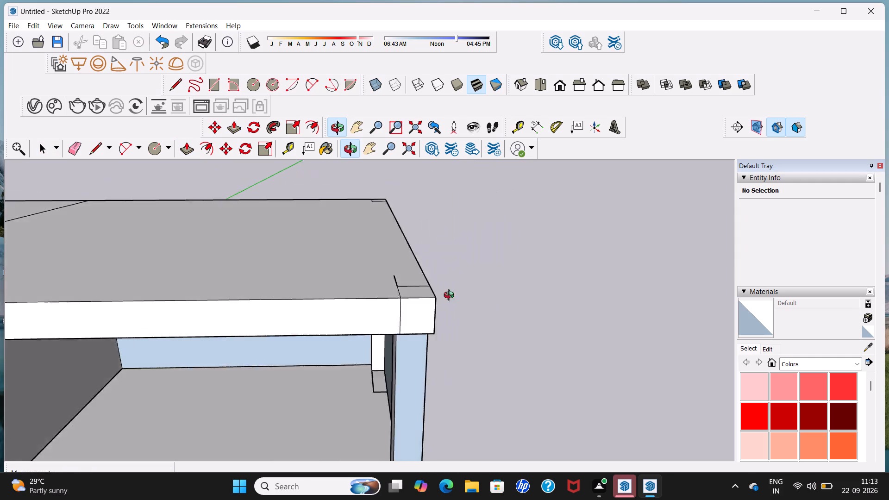
middle_drag(451, 296, 476, 287)
scroll(421, 294, down, 18)
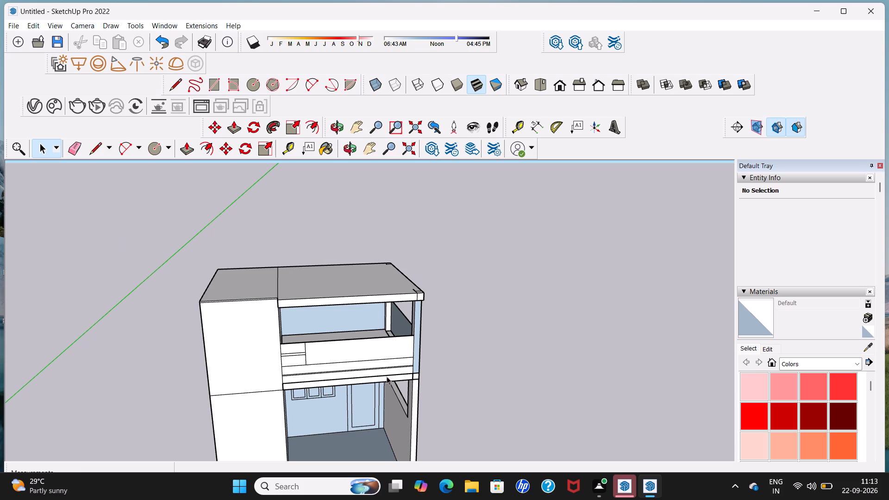
middle_drag(388, 378, 382, 305)
scroll(382, 303, down, 7)
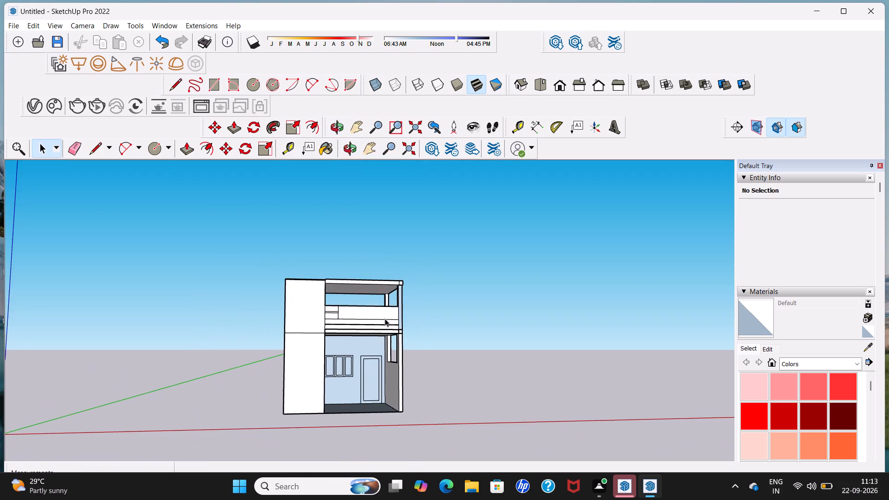
middle_drag(385, 321, 325, 414)
scroll(351, 369, up, 5)
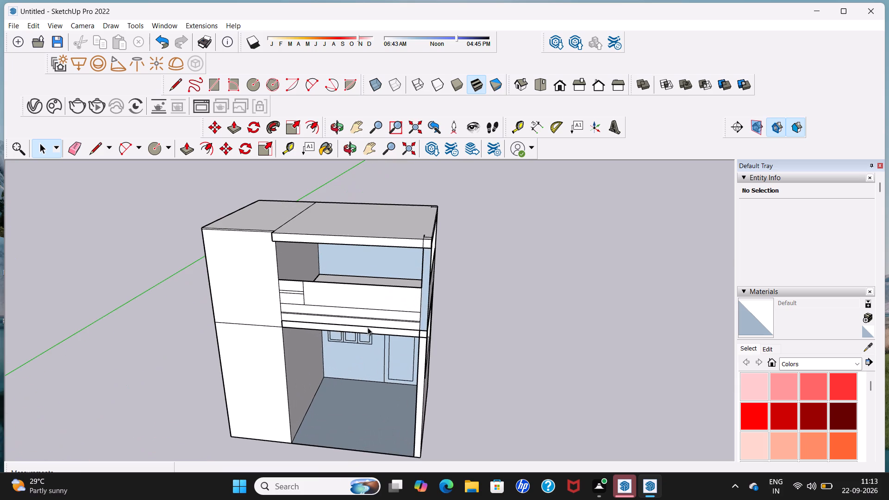
Delete the thin edge below the top of the raised block's front face and the matching short edge on the roof slab's end.
middle_drag(251, 252, 345, 253)
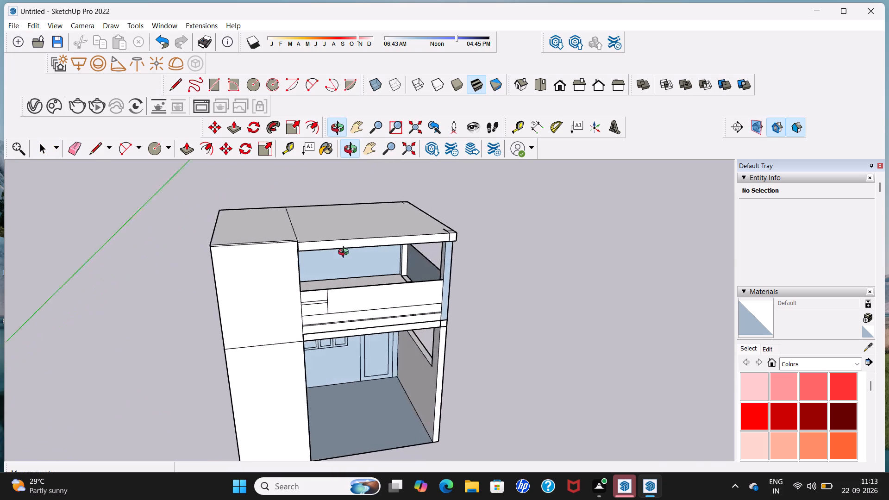
middle_drag(345, 253, 405, 257)
middle_drag(342, 270, 409, 263)
scroll(359, 255, up, 9)
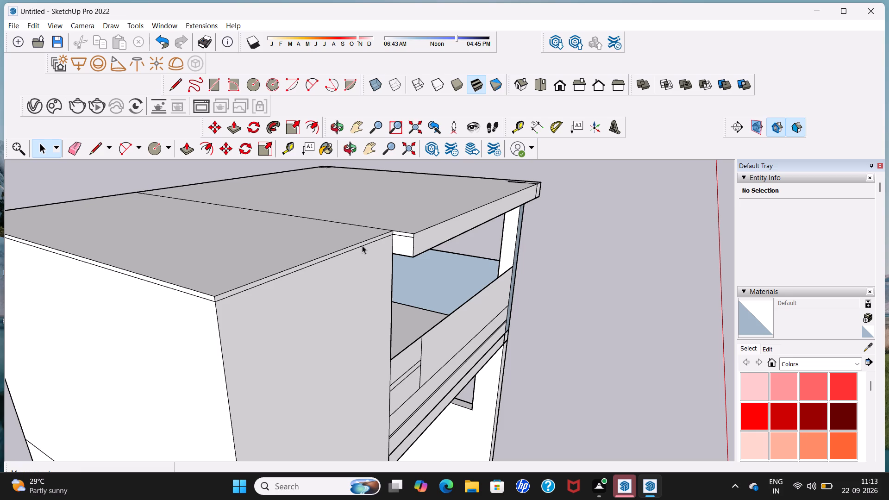
click(362, 245)
key(Delete)
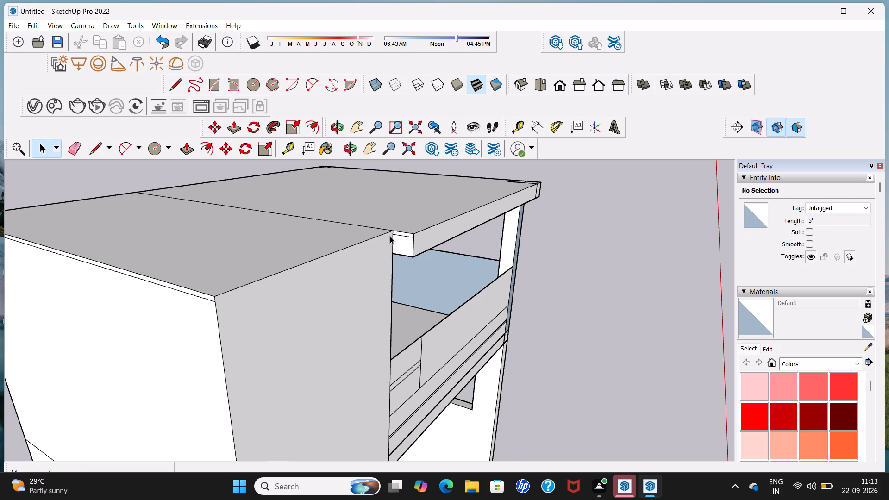
scroll(399, 231, up, 4)
click(406, 238)
key(Delete)
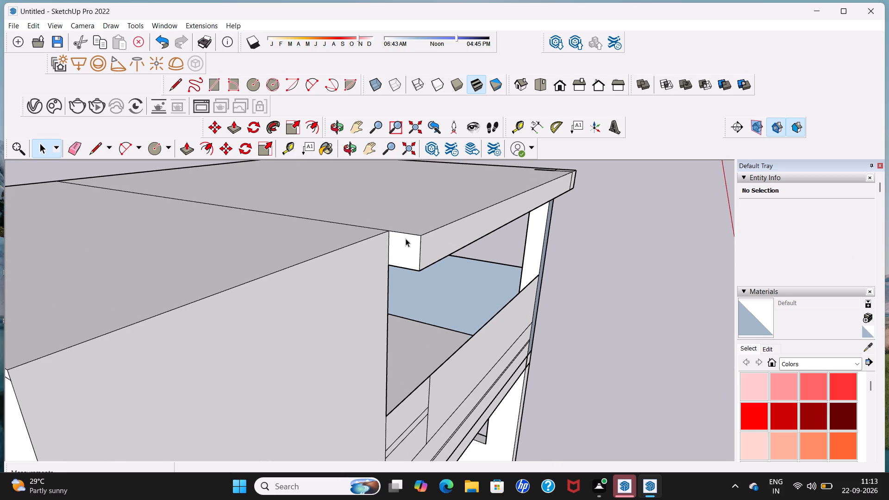
Draw a line about 8' 10" long along the red axis from the roof slab's lower front corner past the raised block's front.
scroll(406, 248, down, 8)
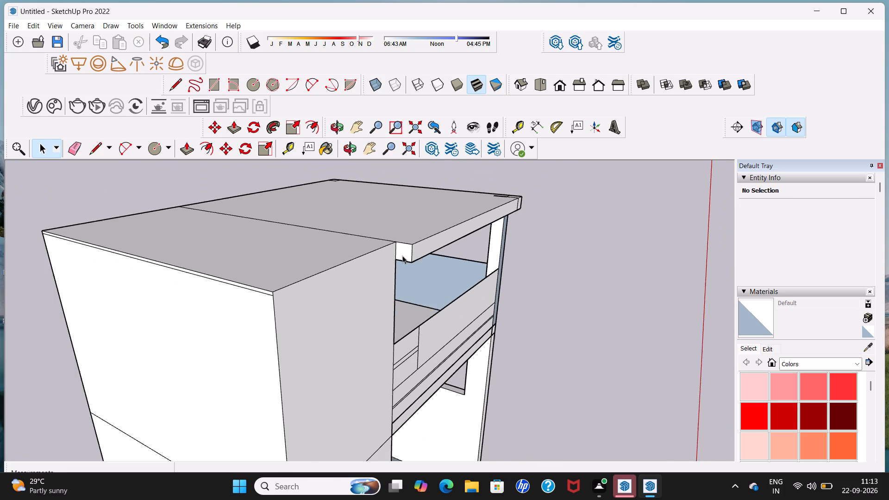
scroll(402, 256, down, 1)
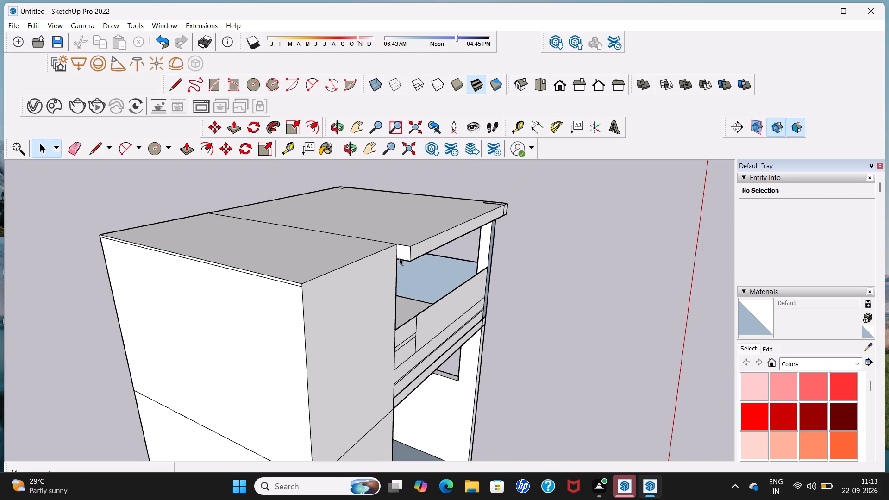
click(175, 86)
scroll(409, 269, up, 3)
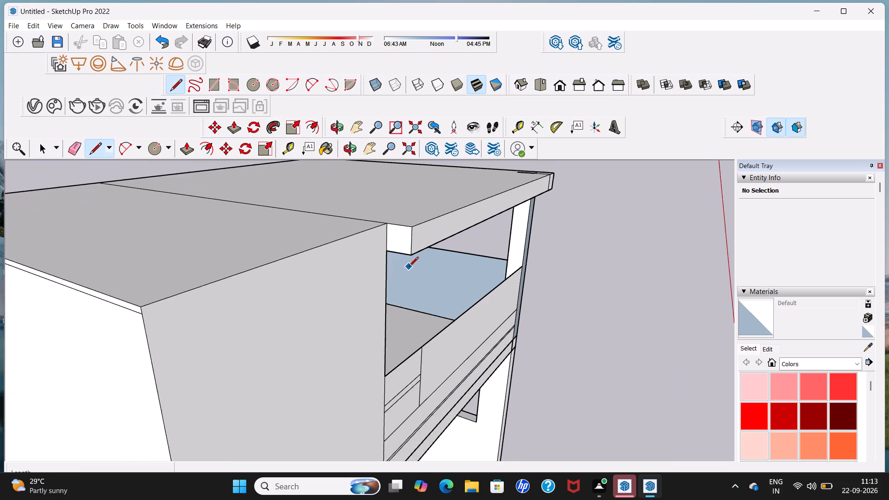
scroll(409, 267, up, 1)
click(411, 252)
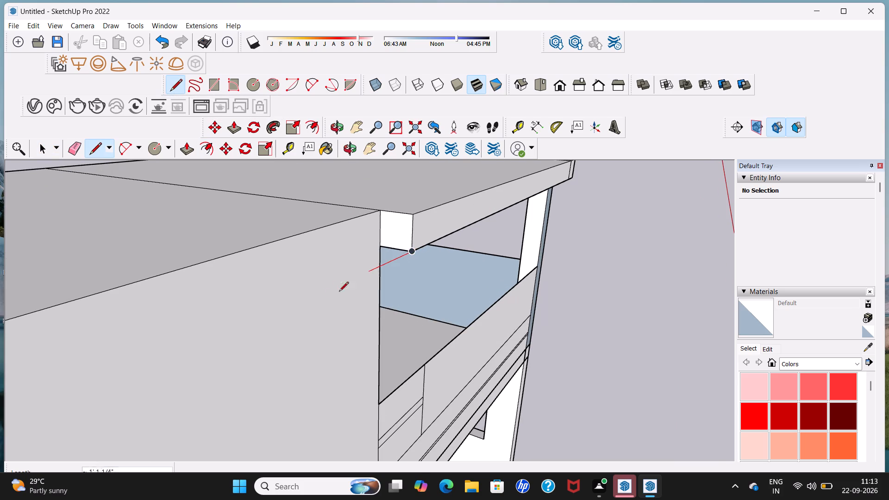
scroll(273, 324, down, 6)
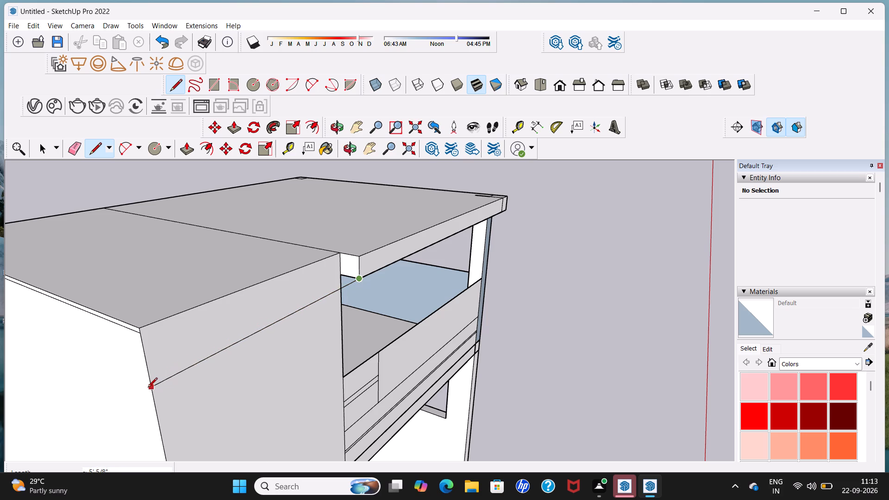
middle_drag(187, 394, 252, 393)
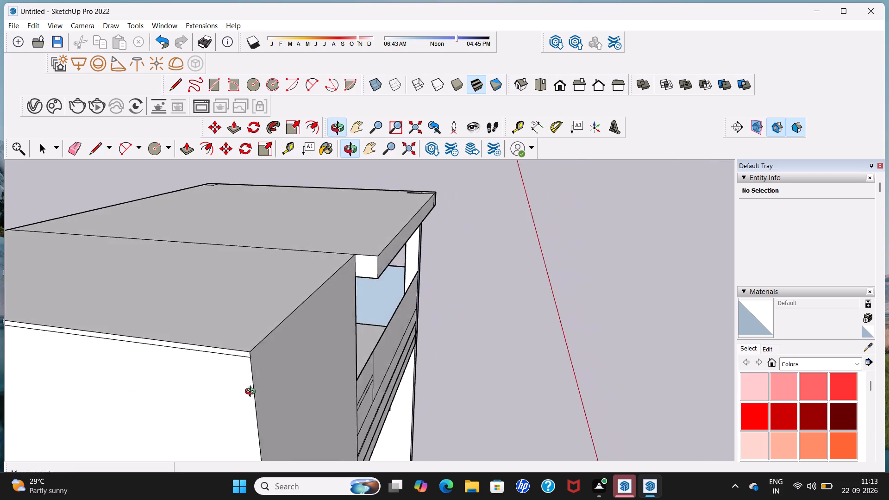
middle_drag(252, 393, 276, 391)
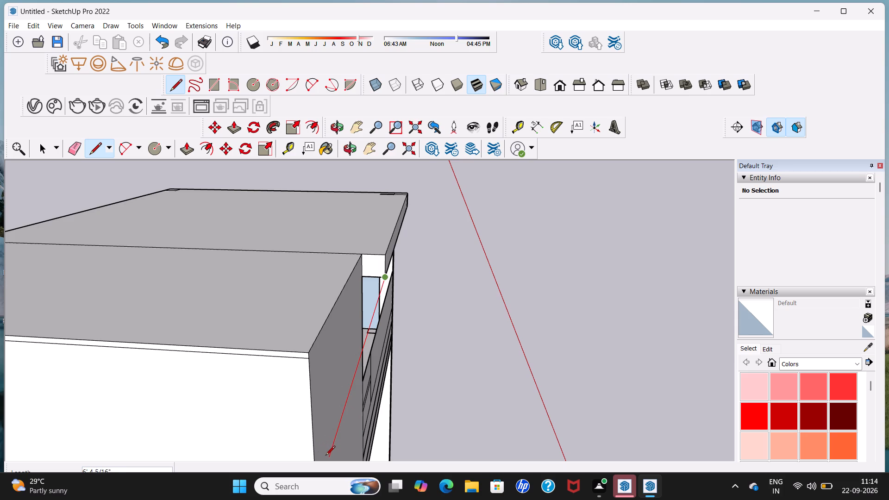
scroll(326, 455, down, 5)
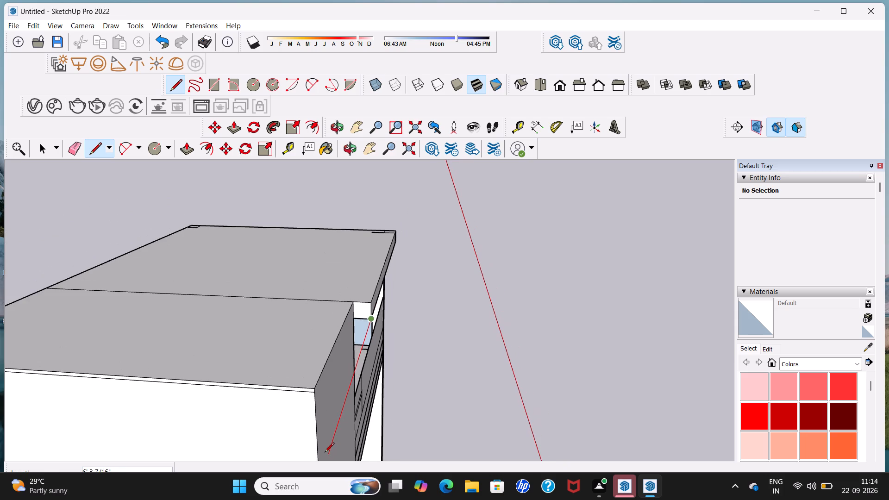
shift+middle_drag(325, 455, 371, 341)
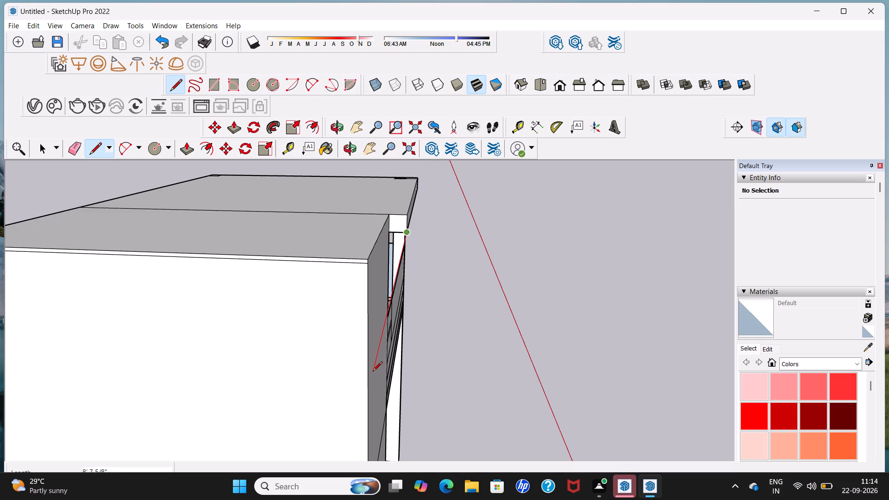
click(373, 380)
middle_drag(374, 381, 292, 381)
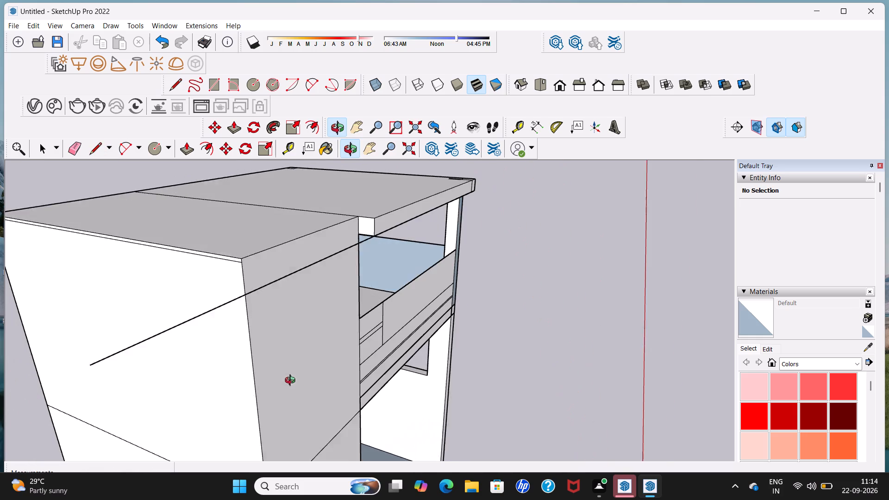
middle_drag(292, 381, 286, 380)
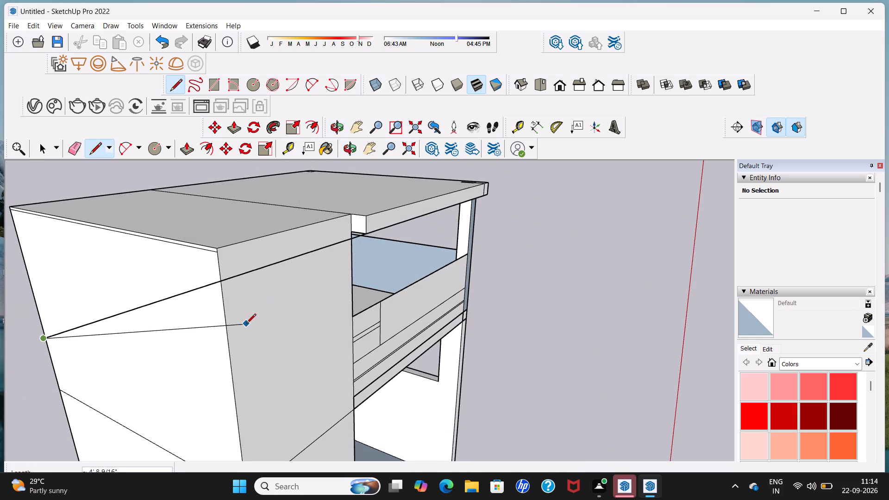
key(space)
Examine from several angles where the new line sits relative to the raised block's front face.
middle_drag(246, 323, 248, 384)
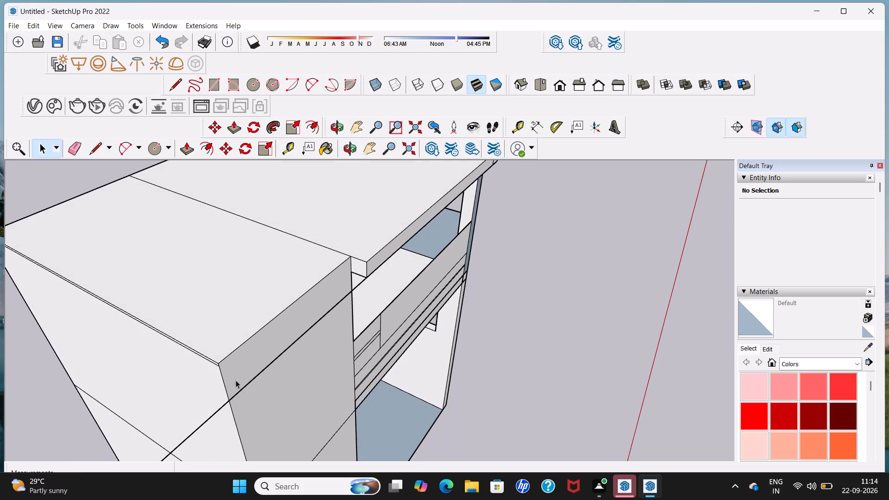
middle_drag(232, 382, 168, 390)
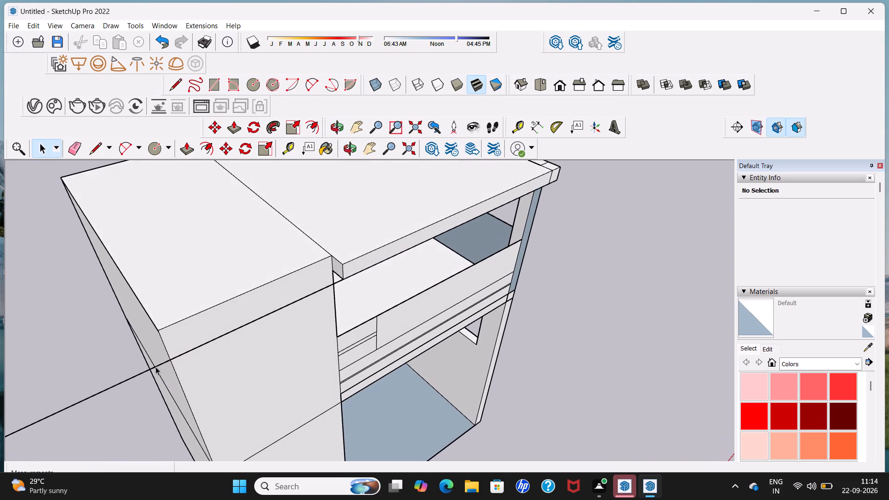
middle_drag(185, 356, 169, 409)
scroll(170, 385, down, 1)
scroll(173, 411, up, 5)
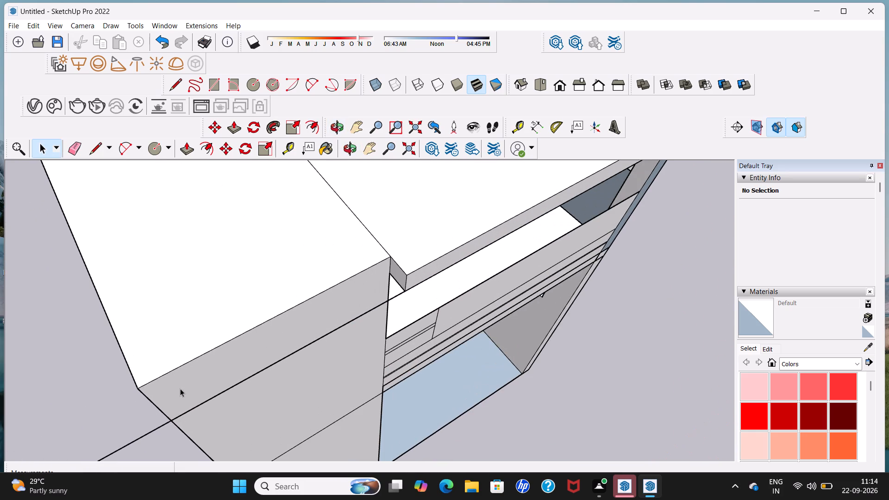
middle_drag(170, 402, 166, 265)
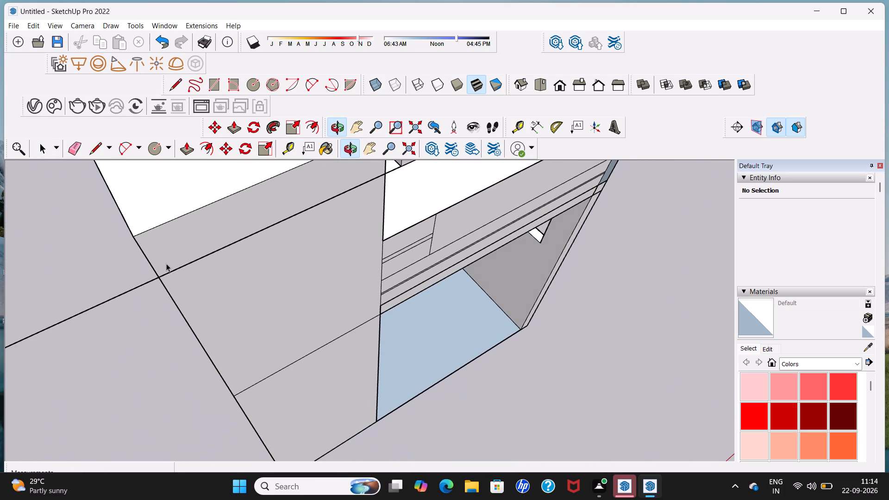
middle_drag(168, 262, 174, 324)
scroll(173, 306, down, 1)
middle_drag(176, 374, 251, 286)
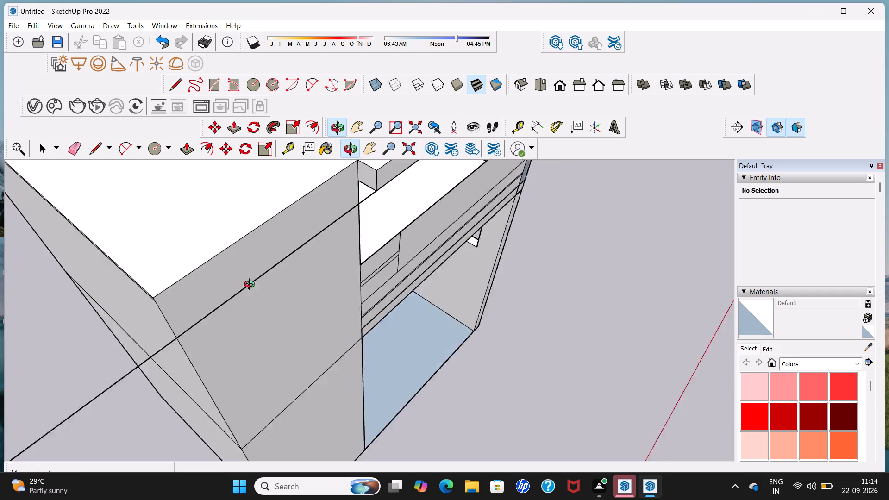
middle_drag(251, 286, 306, 261)
middle_drag(198, 354, 275, 346)
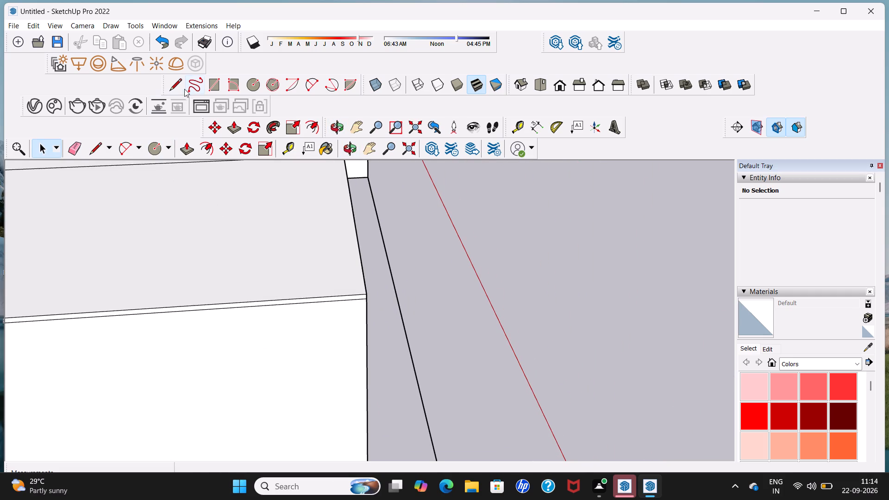
Draw a 5' line across the raised block's front face from the roof slab's lower corner to the block's outer vertical edge.
click(175, 89)
middle_drag(388, 326, 356, 333)
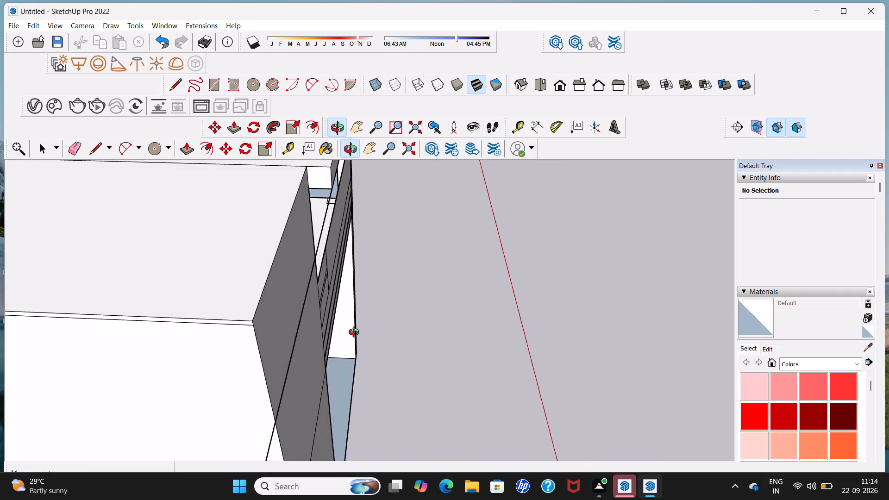
middle_drag(356, 333, 374, 325)
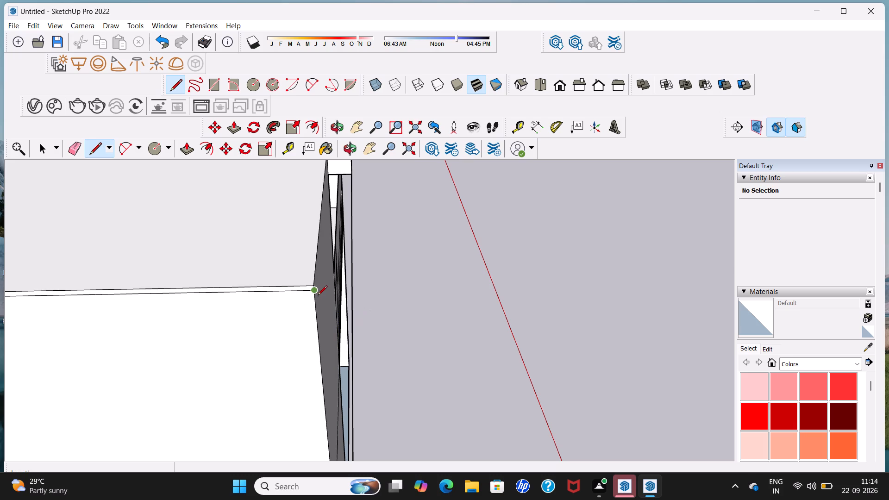
middle_drag(323, 306, 319, 307)
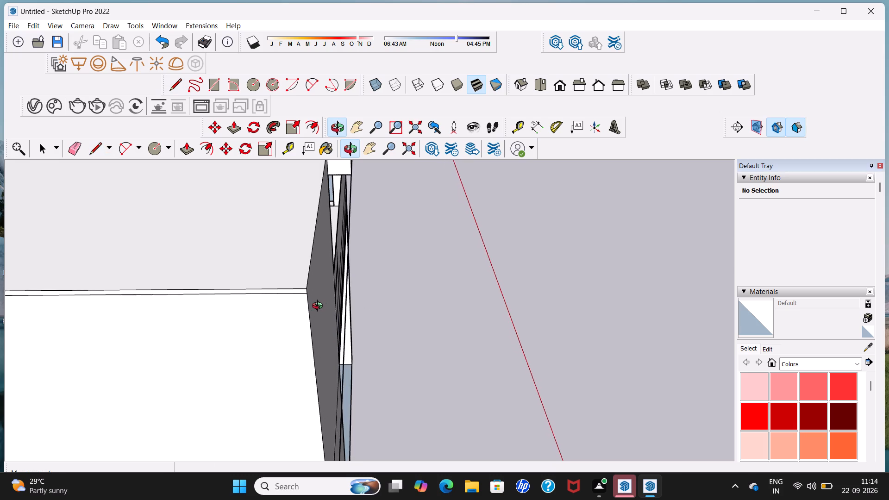
middle_drag(319, 307, 317, 300)
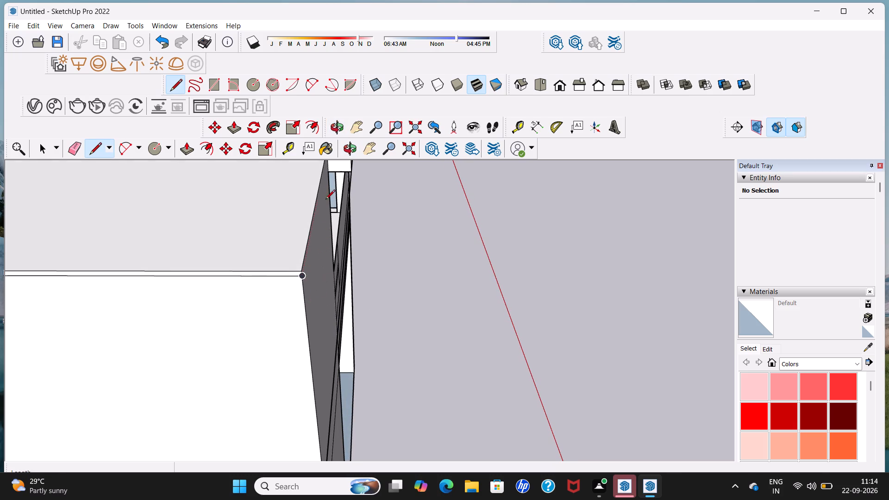
scroll(334, 175, up, 4)
scroll(310, 209, down, 4)
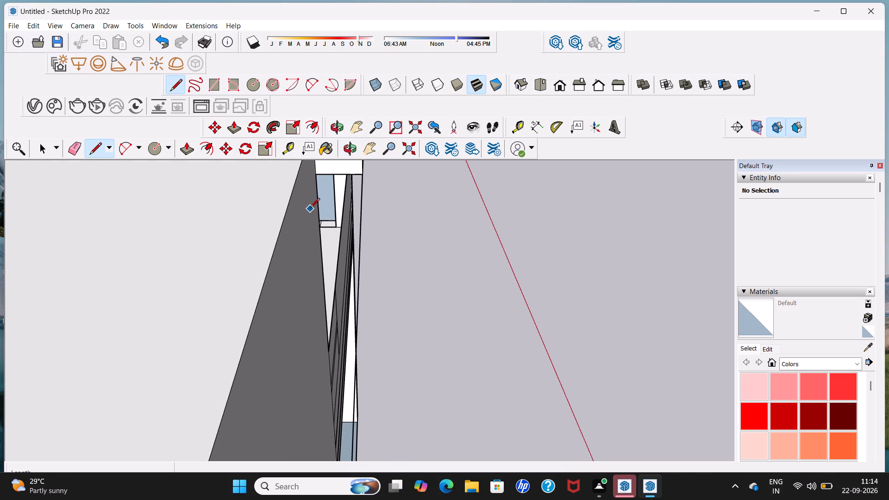
scroll(309, 201, down, 4)
click(316, 183)
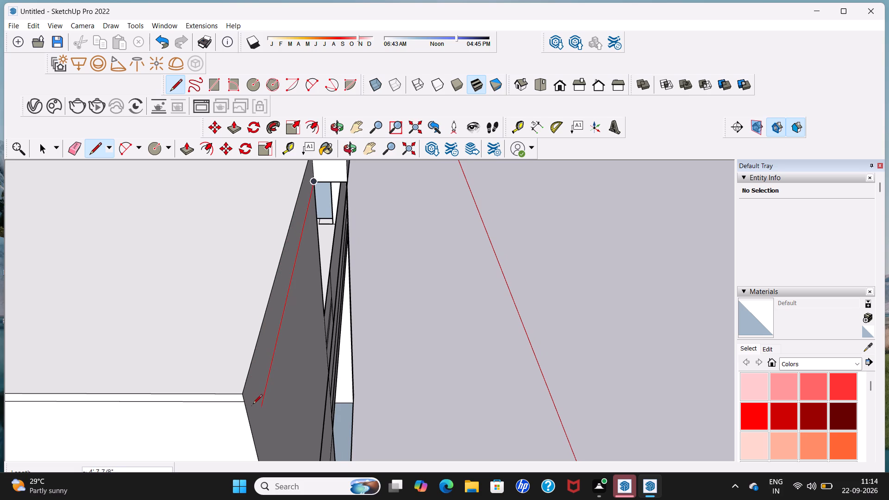
click(256, 437)
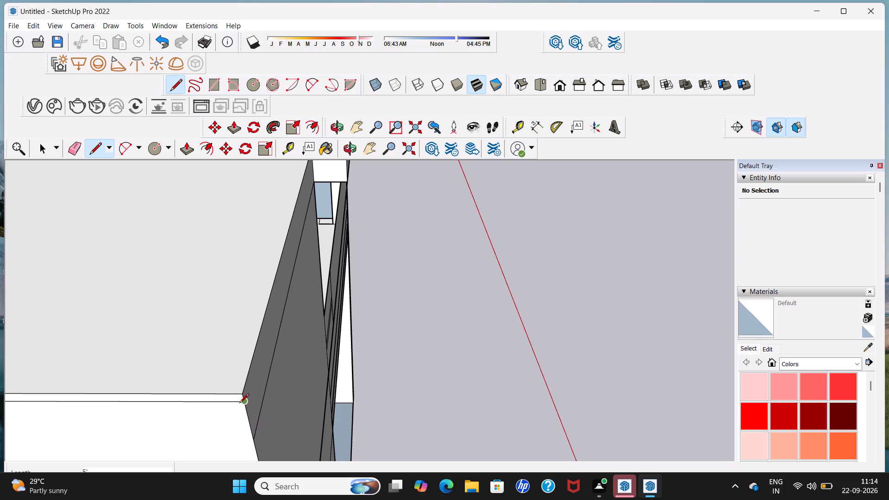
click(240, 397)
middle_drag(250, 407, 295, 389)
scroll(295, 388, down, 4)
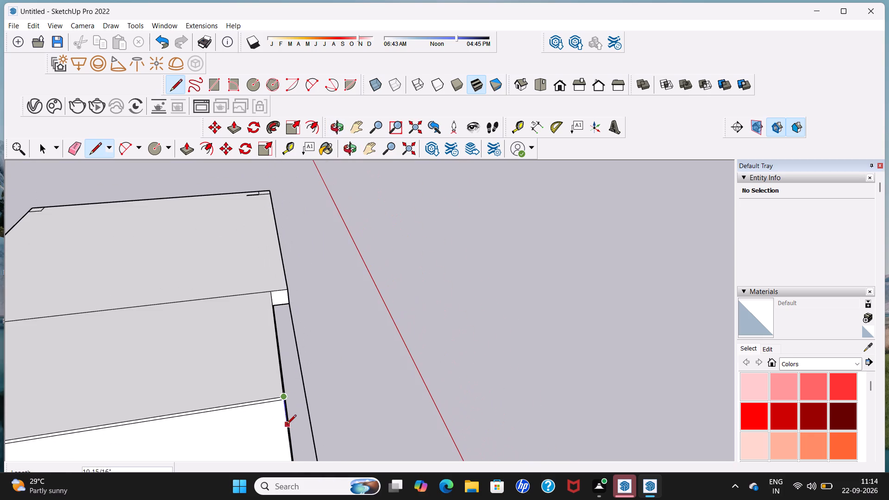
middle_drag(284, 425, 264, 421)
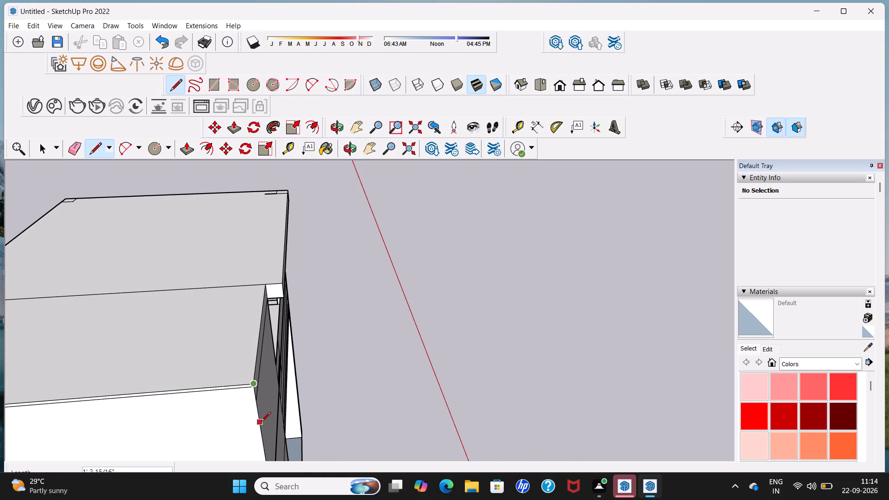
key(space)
Draw a line about 6 7/16" long from the new line's outer end to the projecting red-axis line, closing a strip face.
click(99, 149)
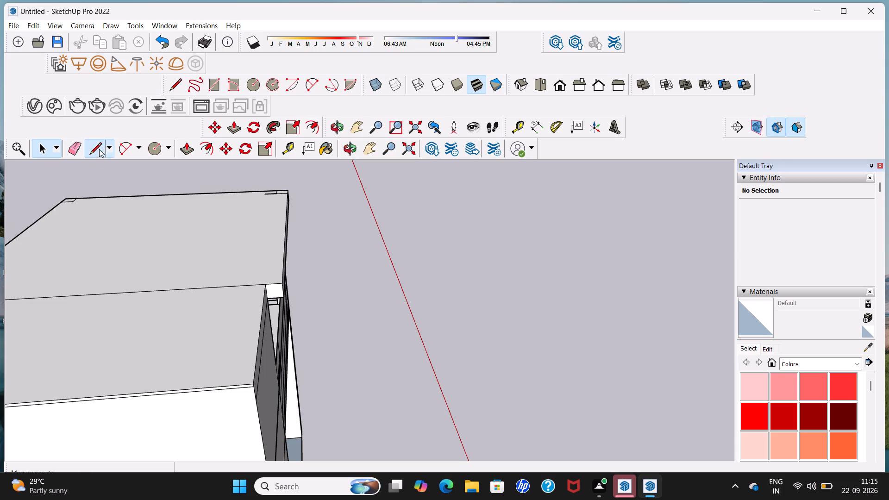
scroll(244, 410, up, 4)
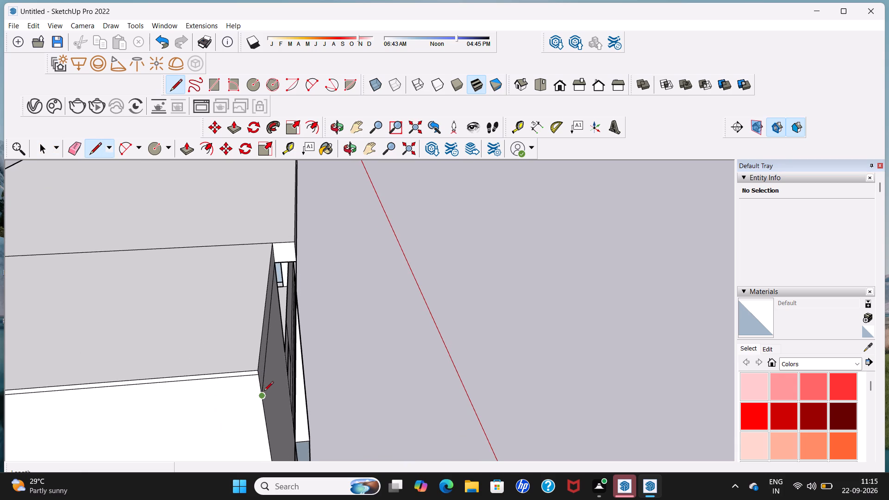
click(260, 396)
scroll(307, 369, down, 4)
middle_drag(293, 390, 320, 390)
scroll(295, 391, down, 1)
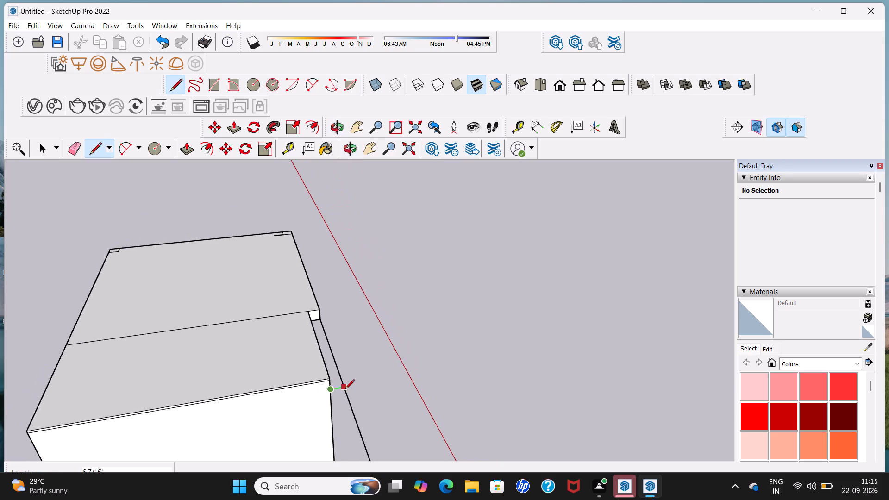
click(350, 382)
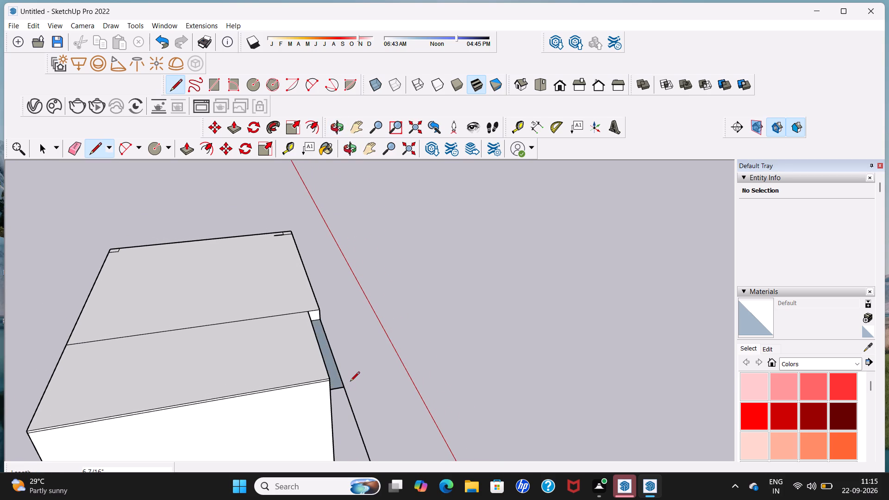
Delete the leftover segment of the red-axis line that sticks out past the raised block's outer side.
middle_drag(350, 382, 177, 397)
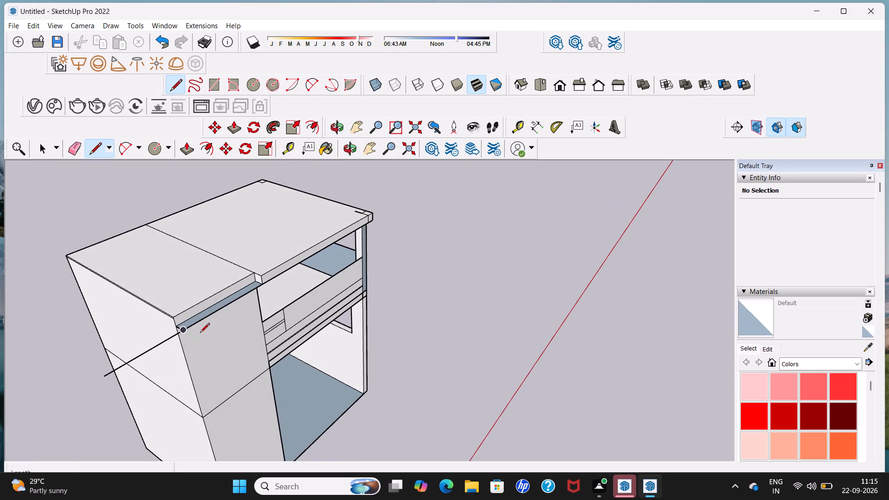
middle_drag(201, 332, 141, 349)
key(space)
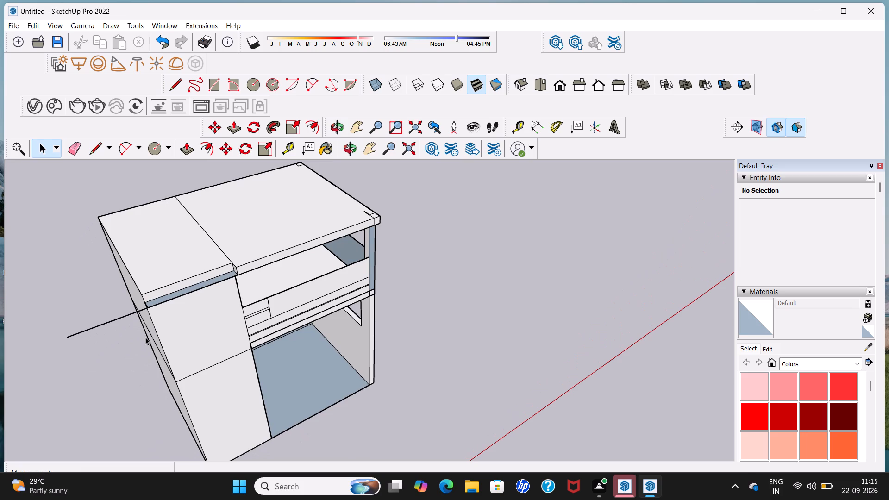
key(space)
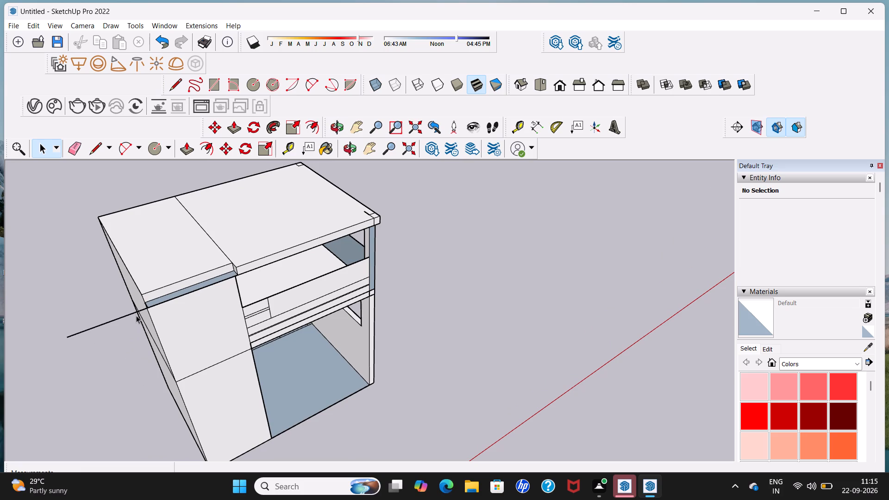
click(136, 311)
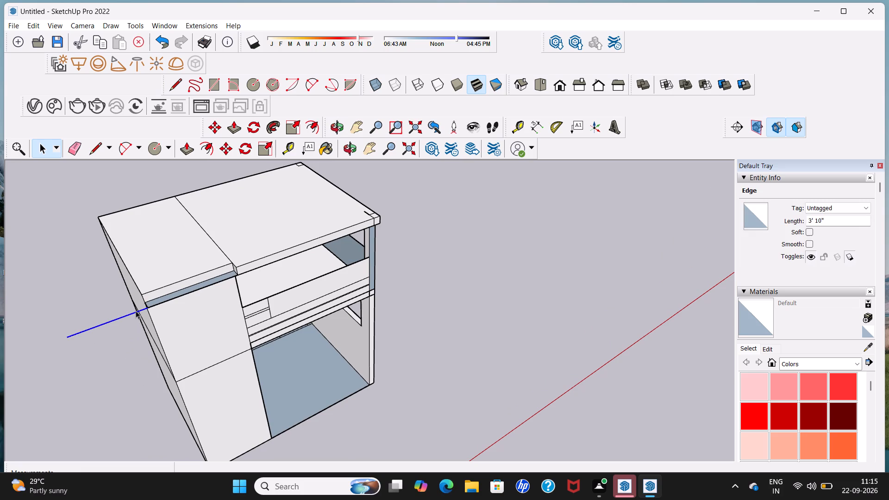
key(Delete)
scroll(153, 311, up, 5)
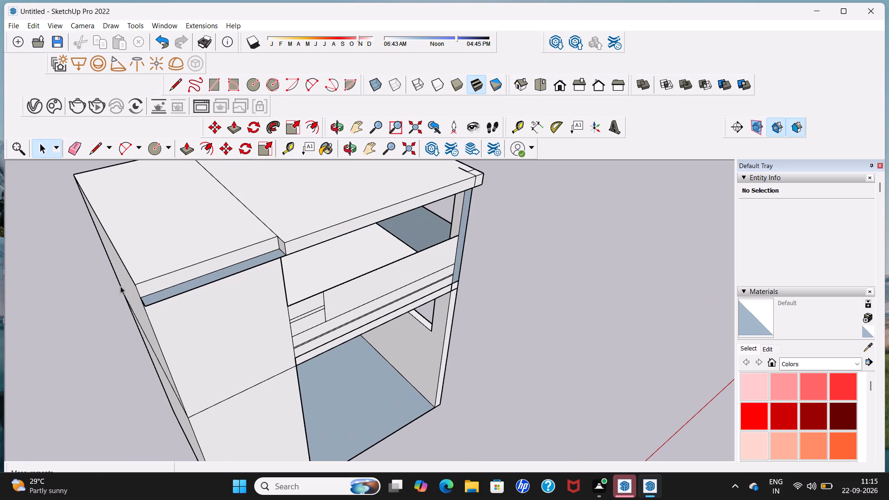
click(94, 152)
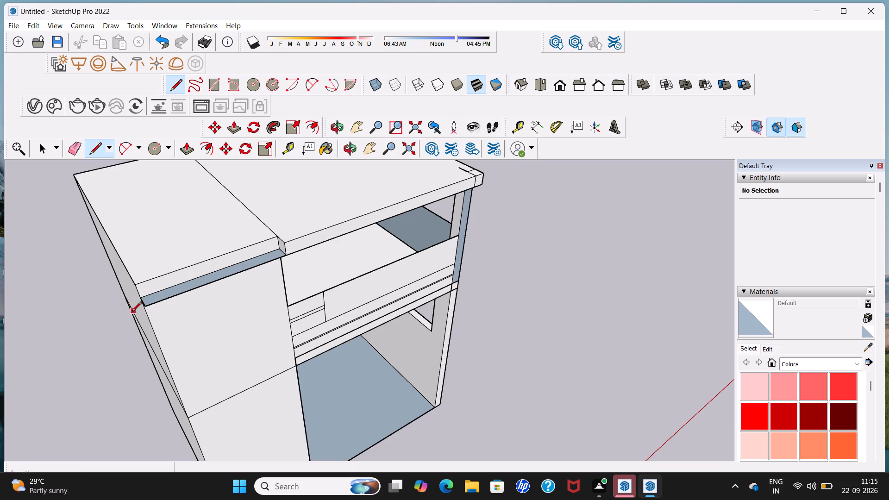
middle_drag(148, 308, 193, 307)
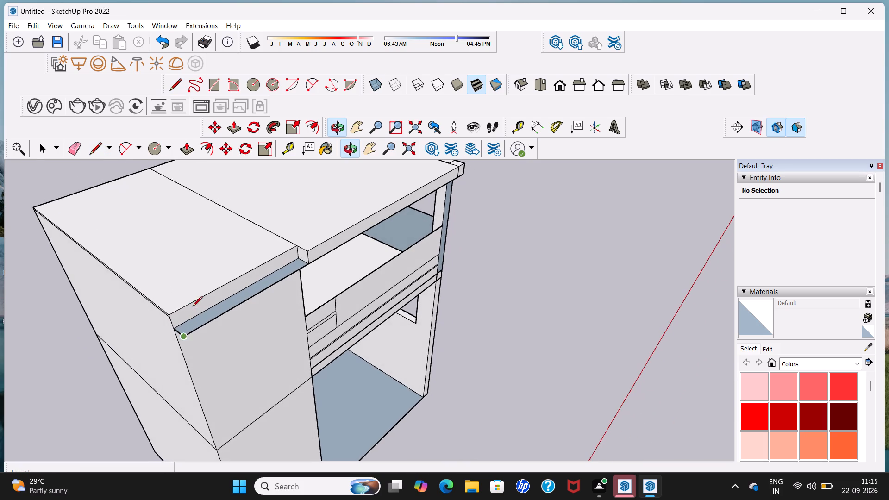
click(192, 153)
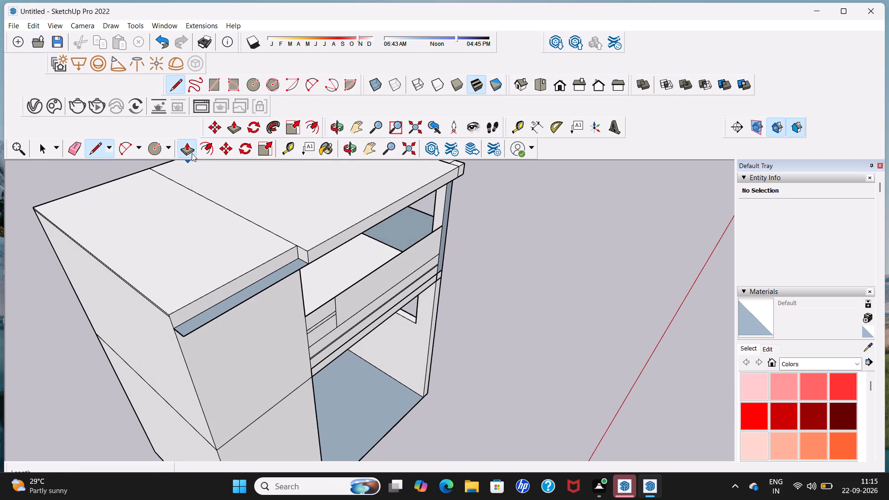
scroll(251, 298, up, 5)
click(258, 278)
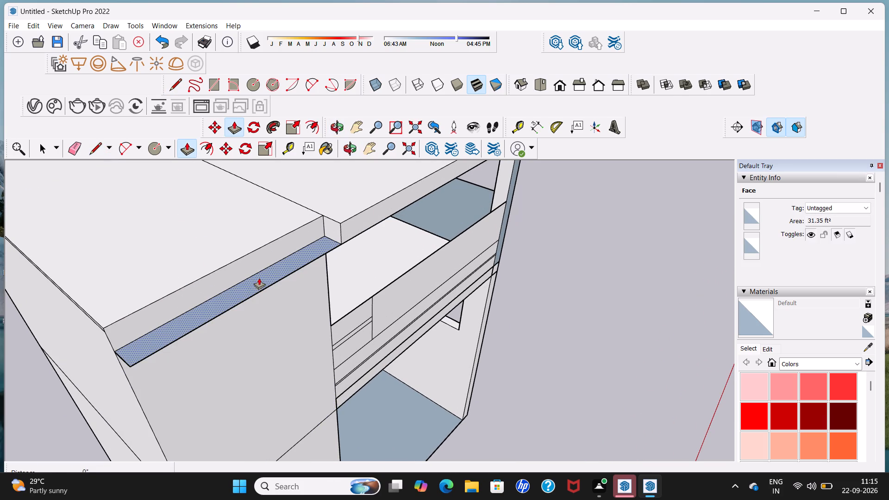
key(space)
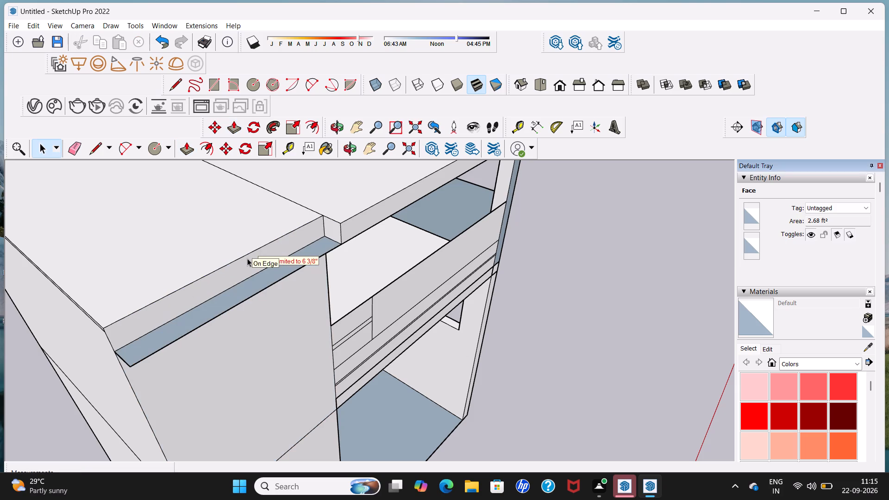
Push/Pull the strip face in front of the raised block up 6 3/8" to the roof slab's top corner.
click(195, 145)
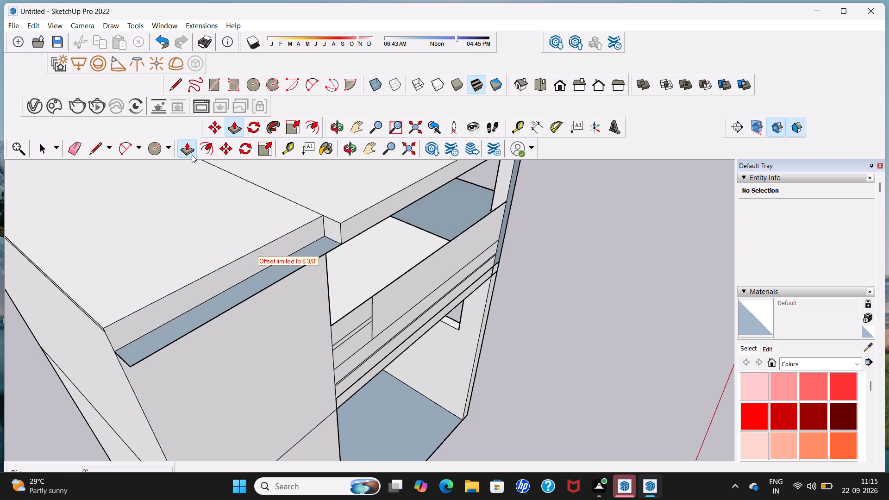
click(188, 326)
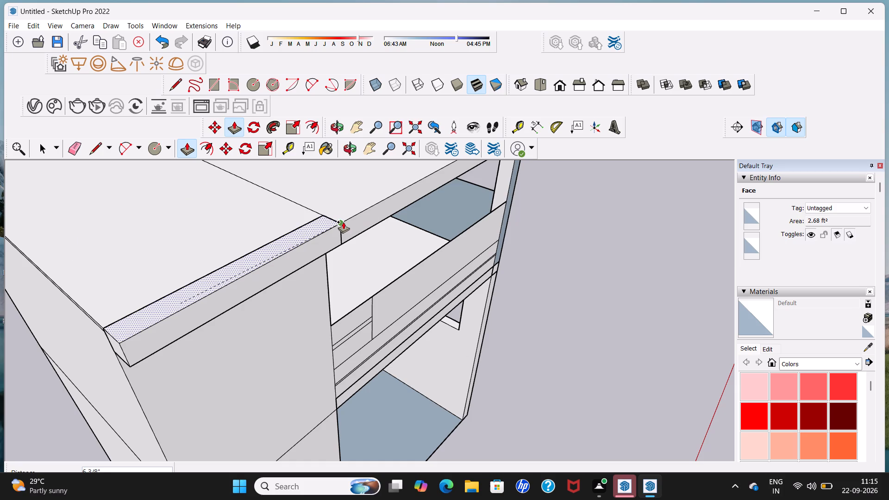
click(343, 222)
key(space)
Examine the extended roof slab edge over the raised block and the whole front elevation from several angles.
middle_drag(370, 251, 367, 260)
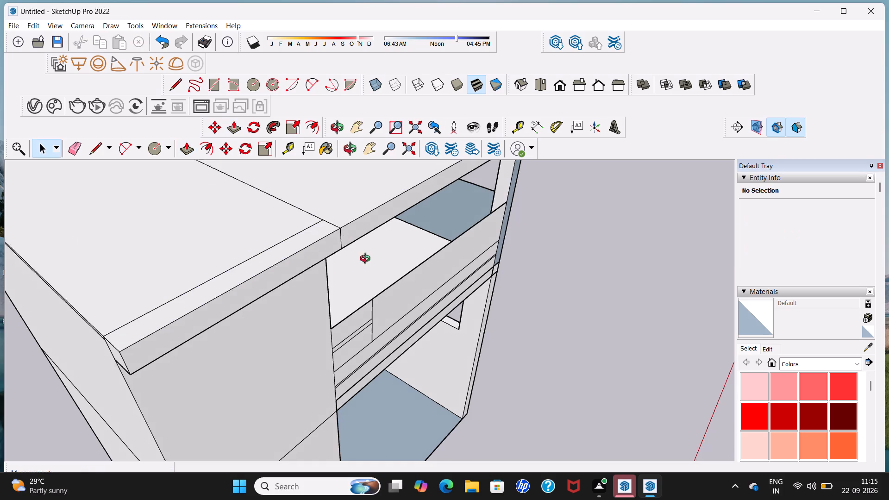
middle_drag(367, 260, 206, 237)
scroll(207, 229, down, 11)
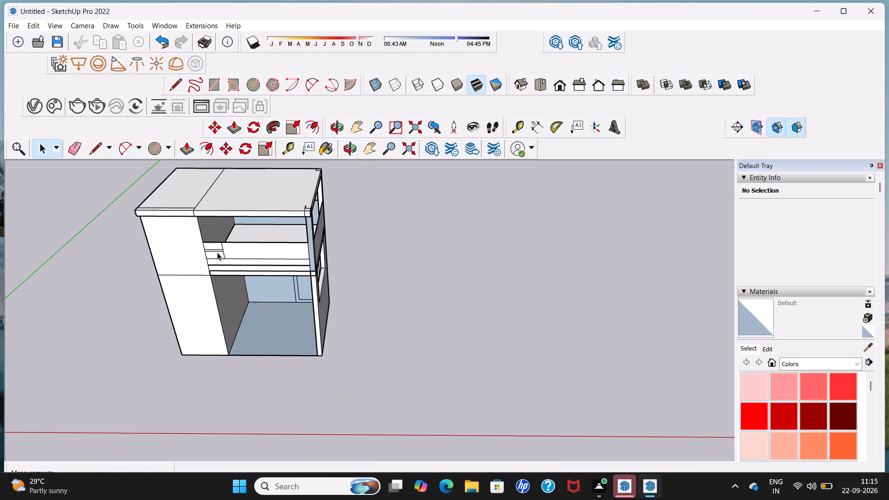
middle_drag(220, 259, 234, 220)
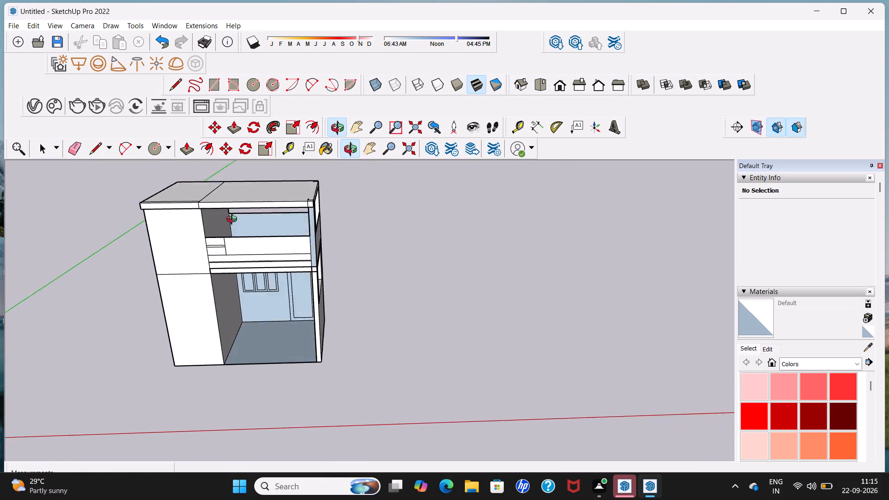
middle_drag(234, 220, 318, 206)
middle_drag(280, 289, 269, 247)
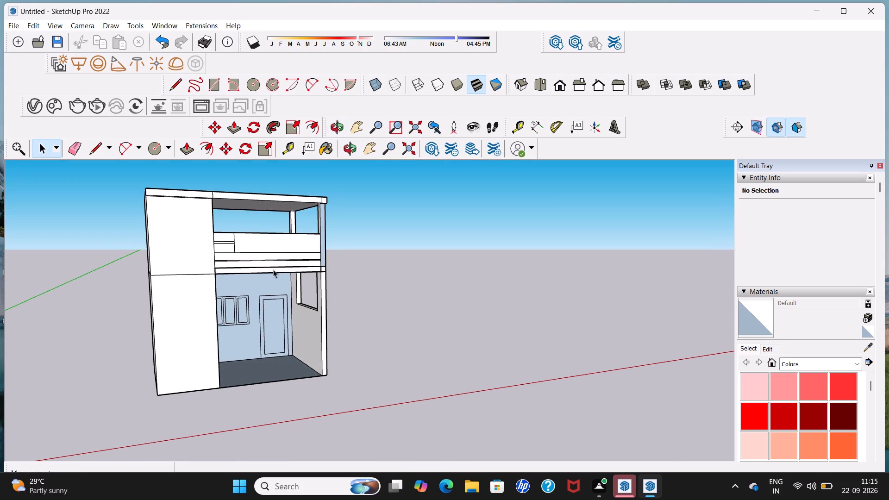
middle_drag(149, 204, 240, 239)
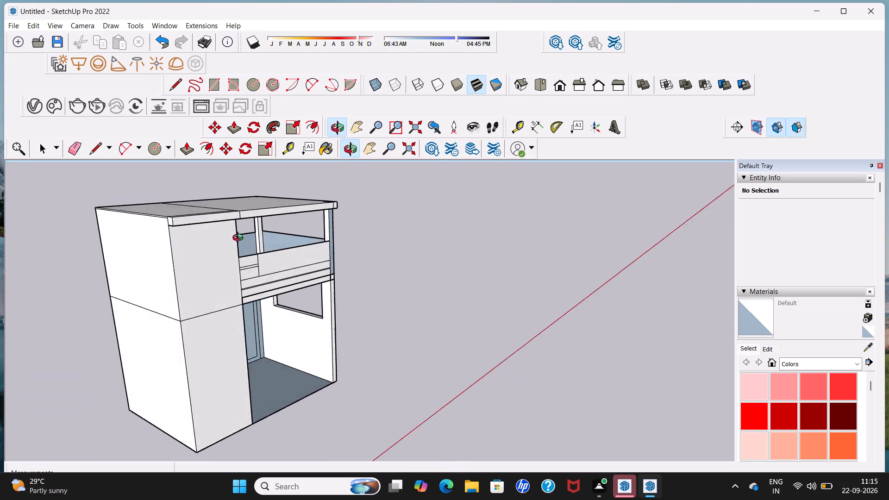
middle_drag(240, 239, 335, 255)
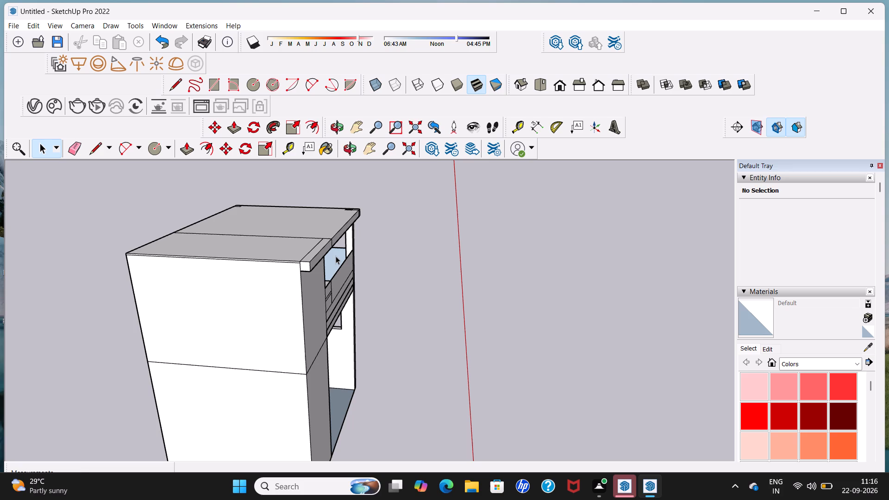
middle_drag(336, 256, 287, 356)
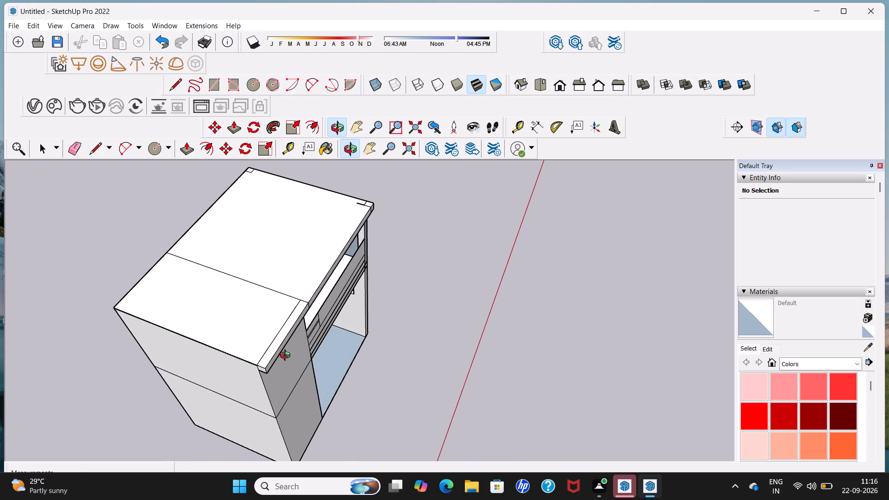
middle_drag(287, 356, 130, 323)
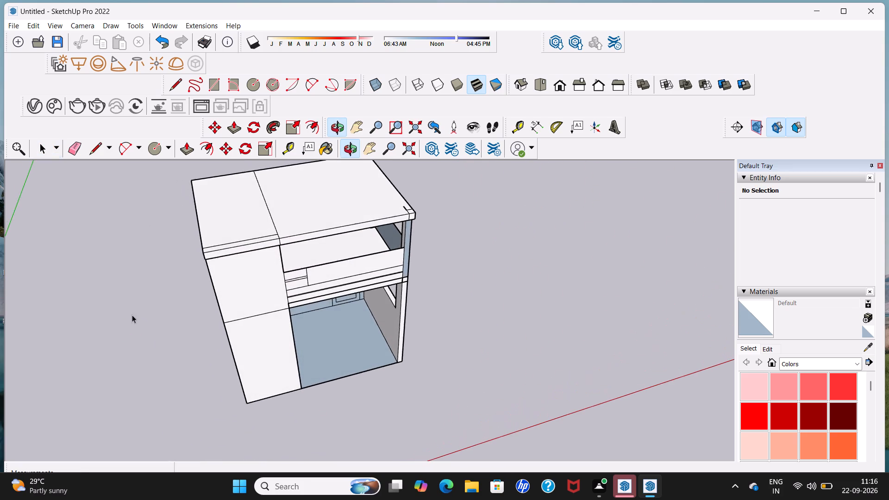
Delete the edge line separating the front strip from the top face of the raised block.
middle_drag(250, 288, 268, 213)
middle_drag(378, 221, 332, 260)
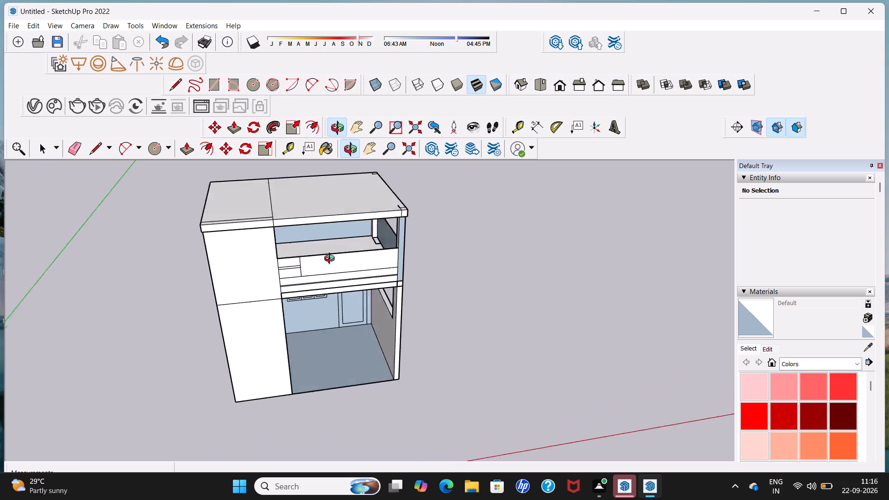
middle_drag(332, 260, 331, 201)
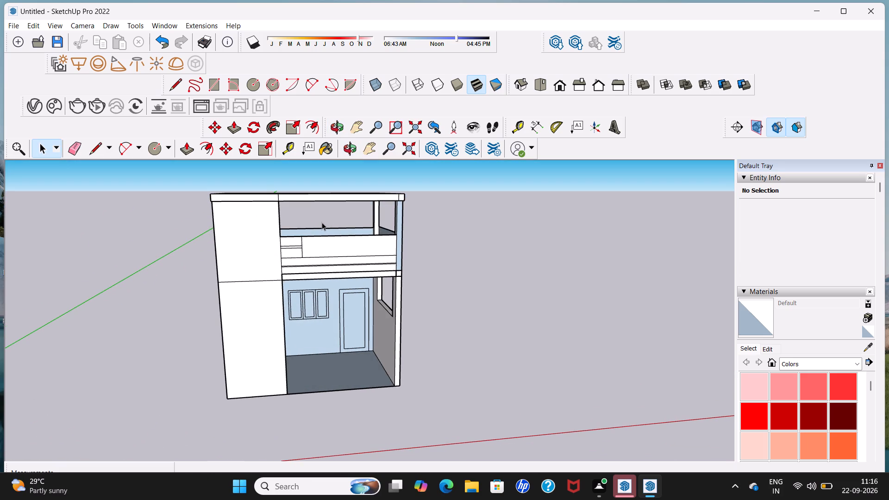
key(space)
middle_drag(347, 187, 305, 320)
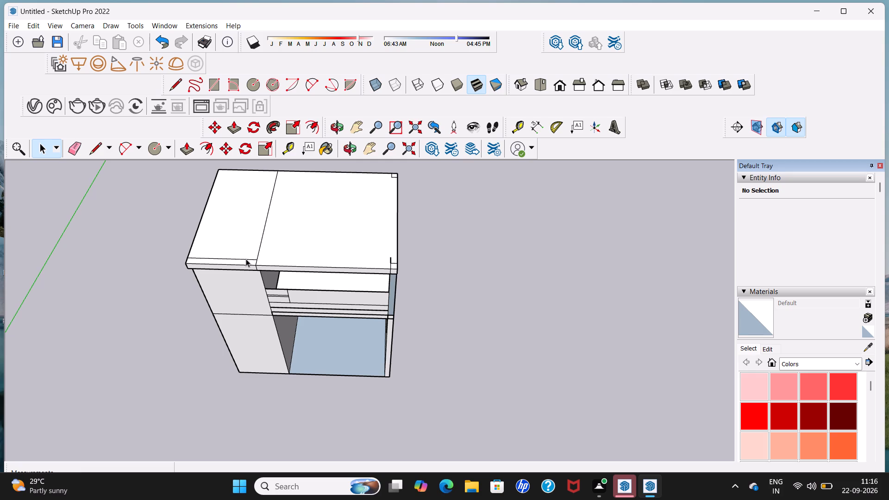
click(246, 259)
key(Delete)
Draw a 5' line across the raised block's top, from its outer front wall corner to the line dividing it from the main roof.
middle_drag(250, 284, 255, 212)
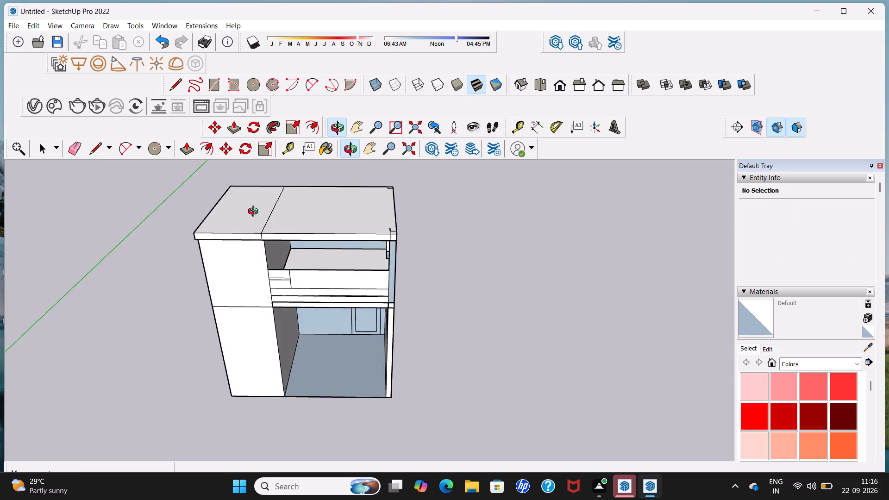
middle_drag(255, 212, 317, 262)
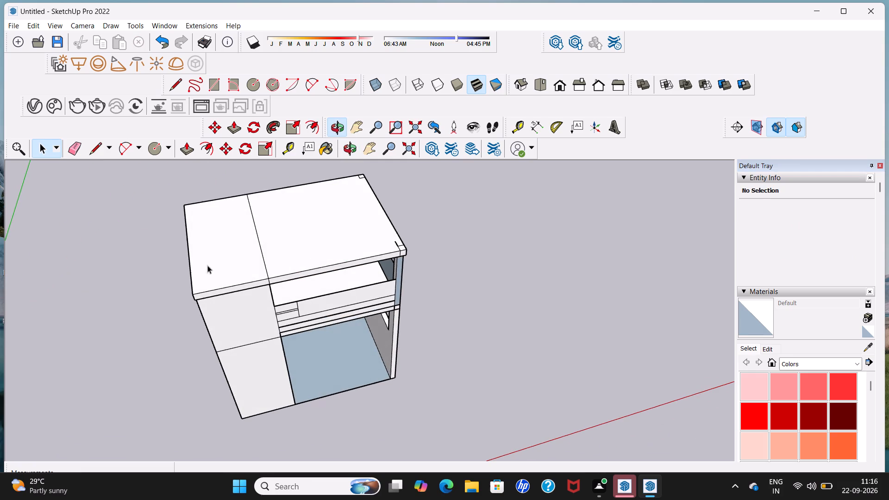
middle_drag(235, 312, 327, 228)
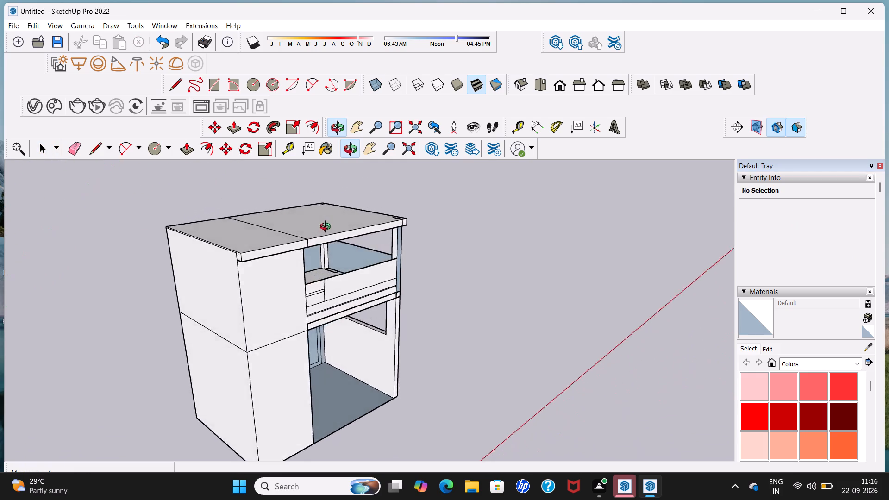
middle_drag(327, 228, 413, 270)
scroll(326, 320, up, 2)
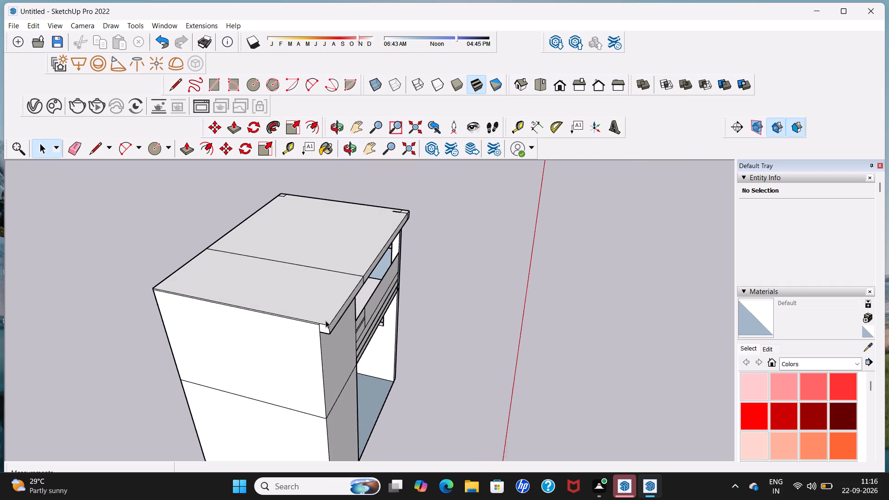
scroll(326, 320, up, 3)
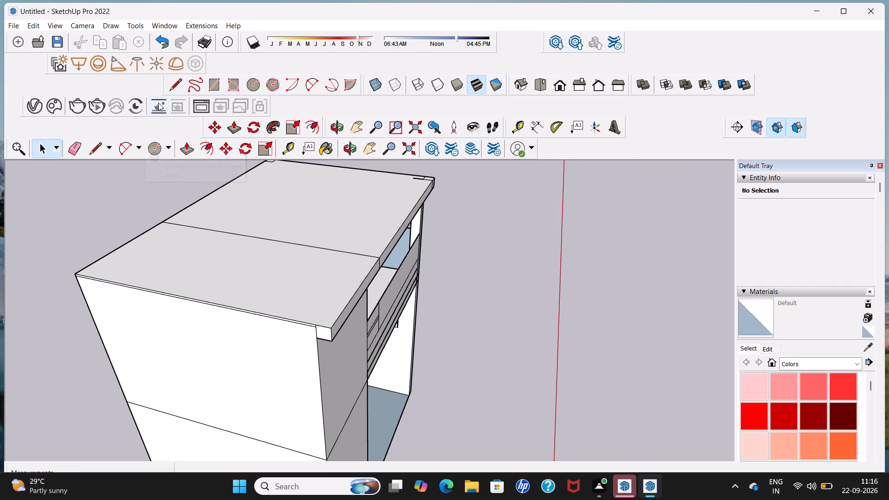
click(173, 87)
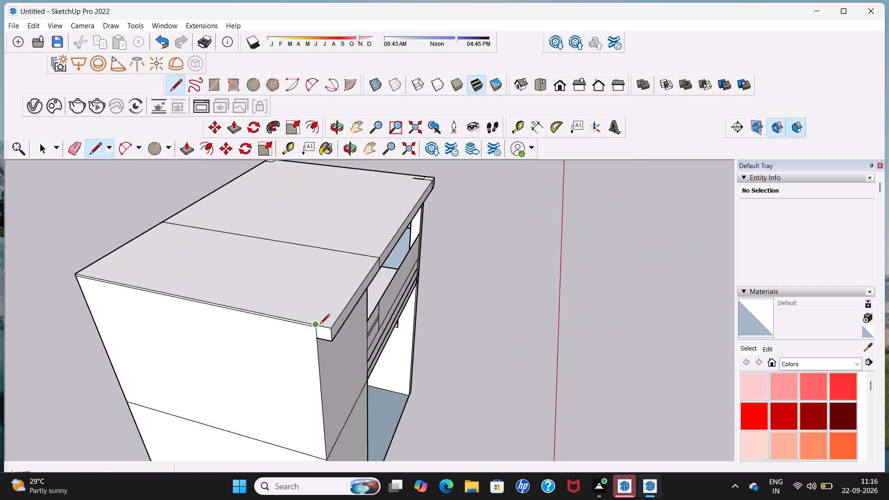
click(320, 325)
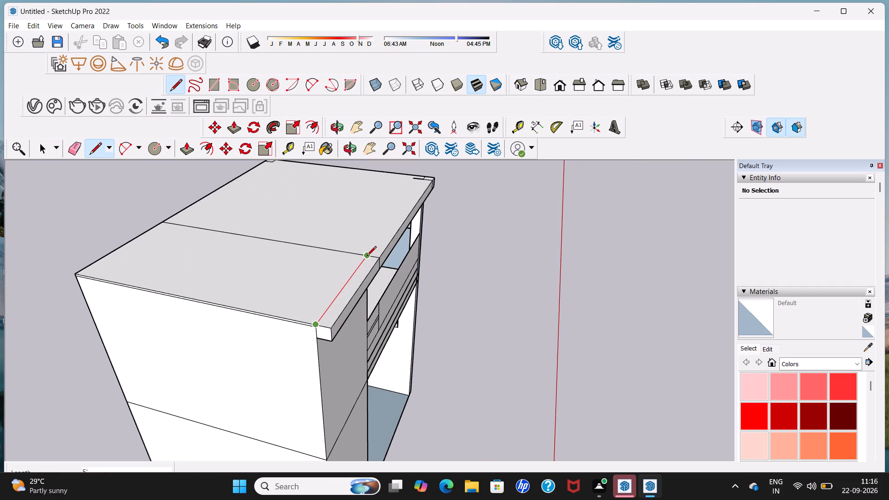
click(367, 256)
key(space)
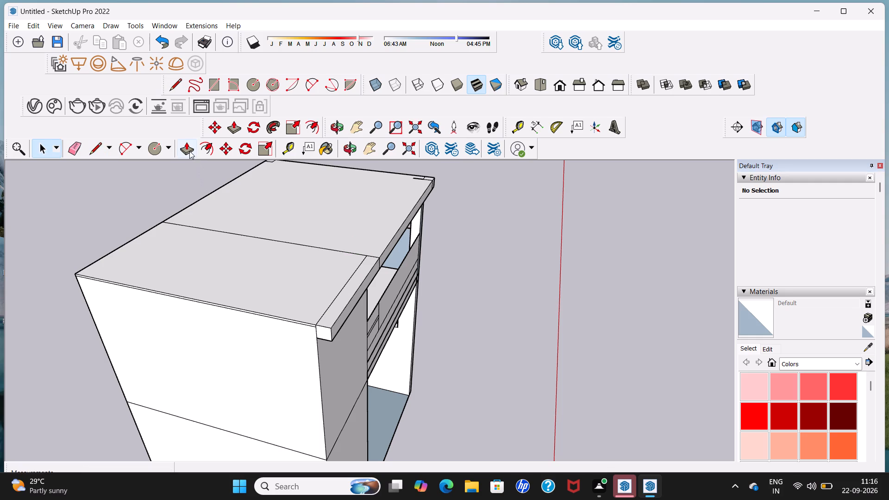
Push/Pull the raised block's top face behind the front strip up 1'3".
click(189, 151)
click(294, 307)
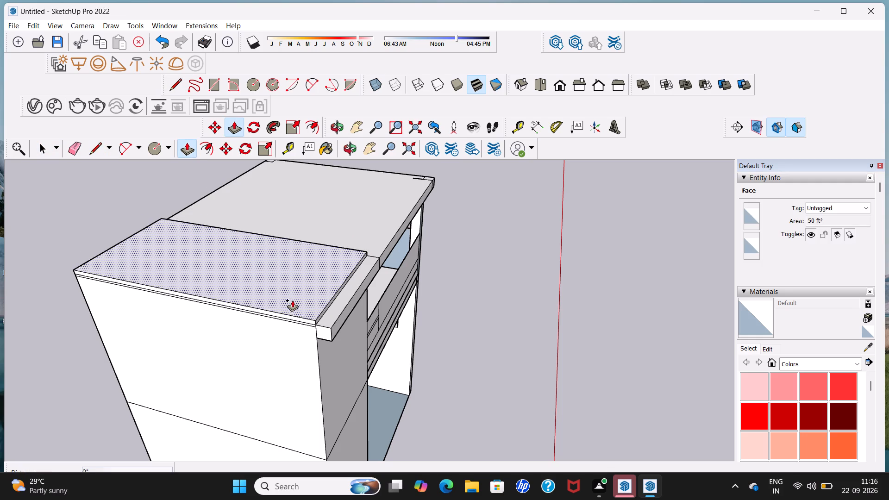
click(284, 276)
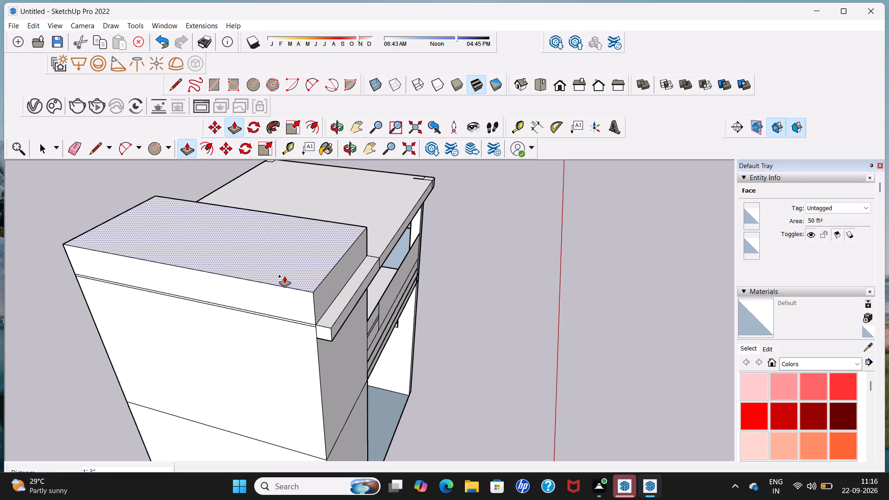
middle_drag(340, 301, 182, 308)
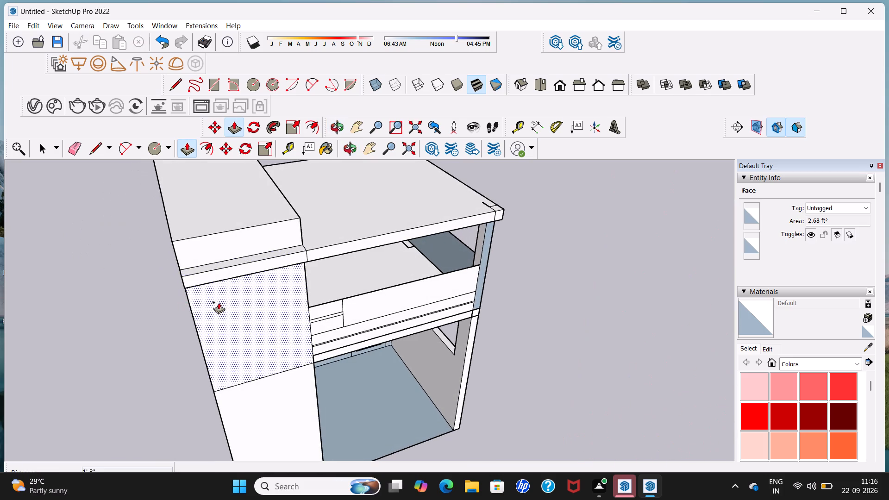
key(space)
Delete the two seam edges on the roof slab's front and top, where the raised block's strip meets the main roof.
middle_drag(244, 325, 210, 261)
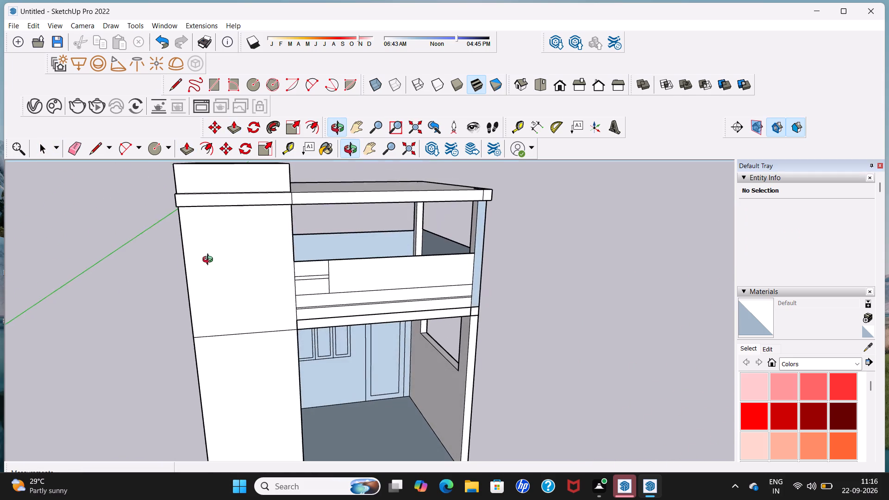
middle_drag(210, 261, 218, 270)
middle_drag(244, 293, 244, 289)
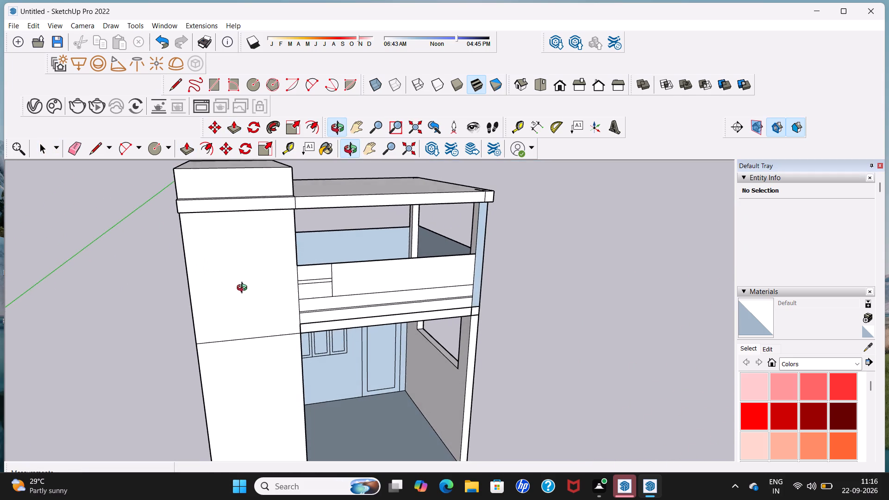
middle_drag(244, 289, 258, 342)
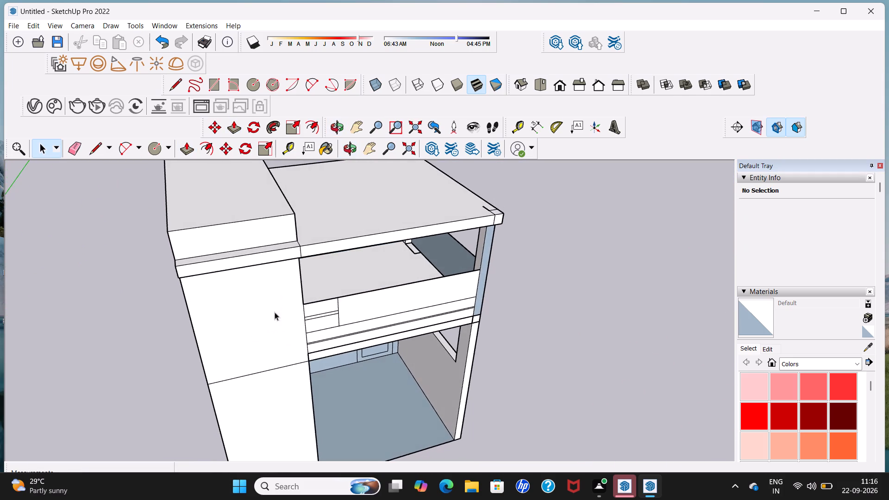
scroll(284, 247, up, 4)
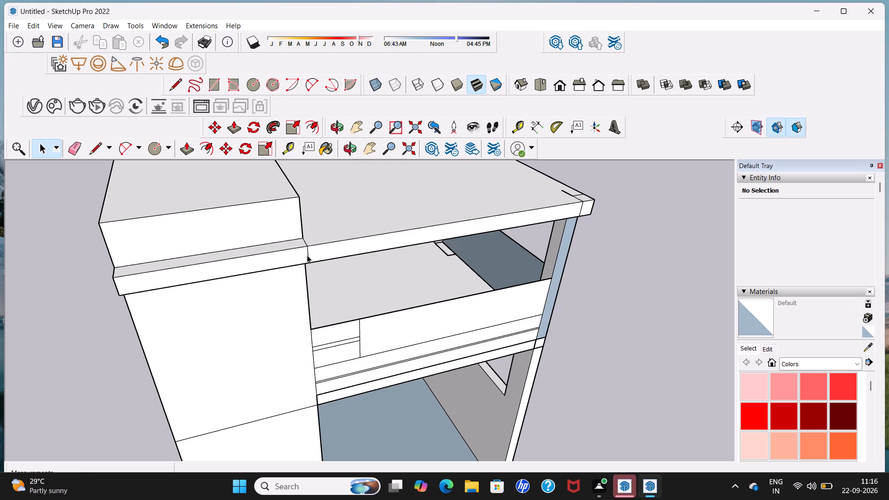
click(308, 254)
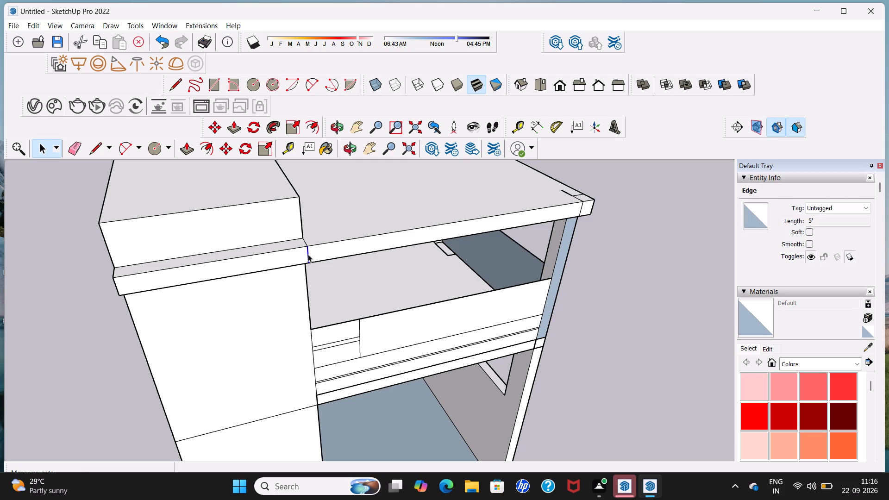
key(Delete)
middle_drag(306, 246, 308, 289)
scroll(305, 281, up, 3)
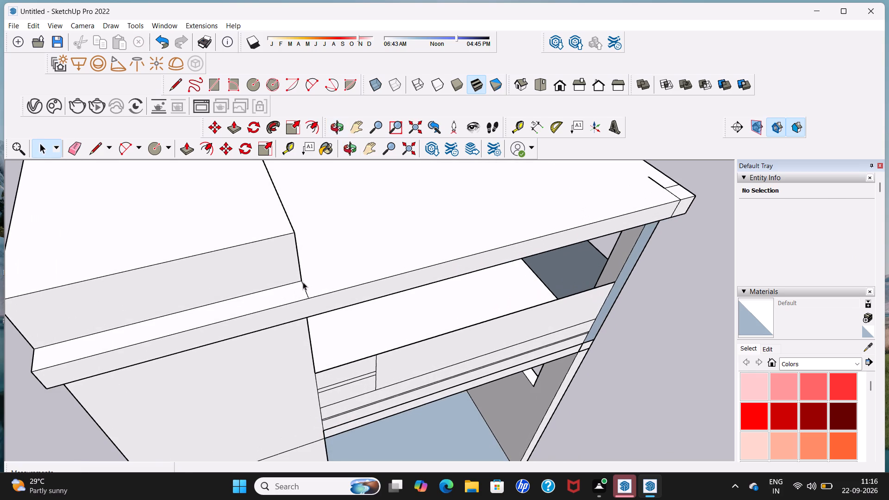
click(304, 287)
key(Delete)
Examine the roof slab's front band and the raised block above it from several angles.
middle_drag(341, 309, 272, 191)
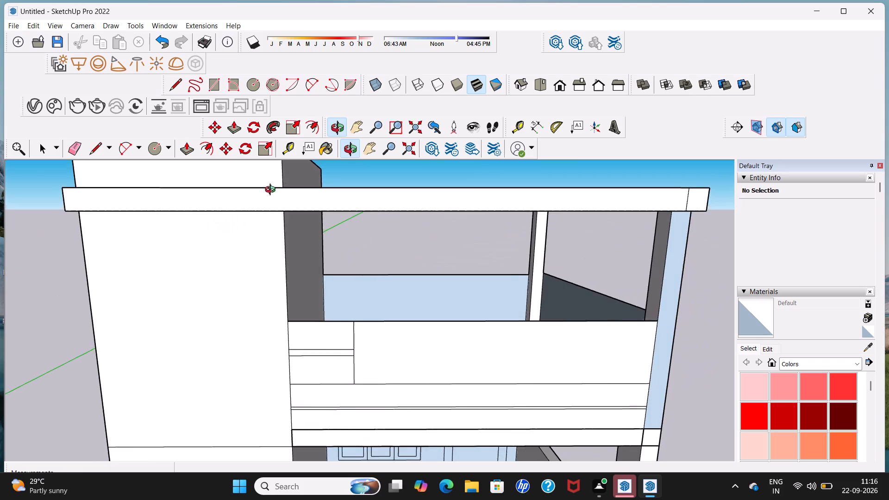
middle_drag(272, 191, 295, 249)
scroll(295, 257, down, 11)
middle_drag(274, 286, 274, 262)
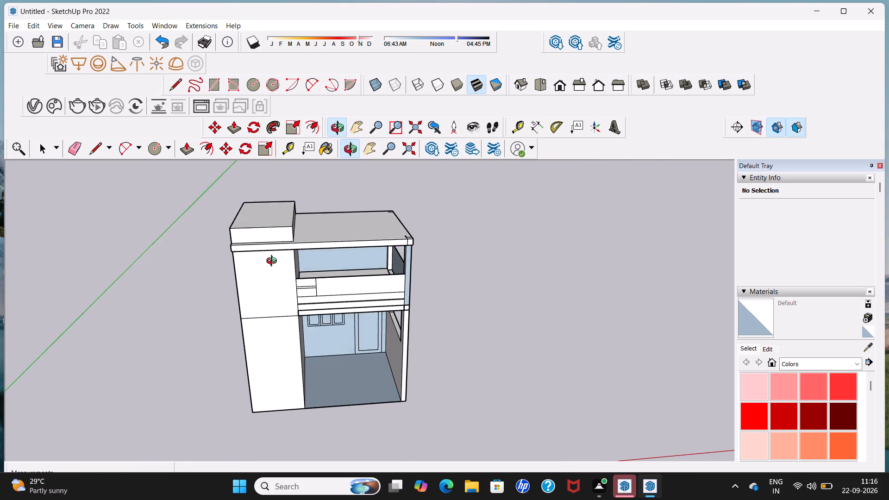
middle_drag(274, 262, 277, 234)
scroll(277, 234, up, 4)
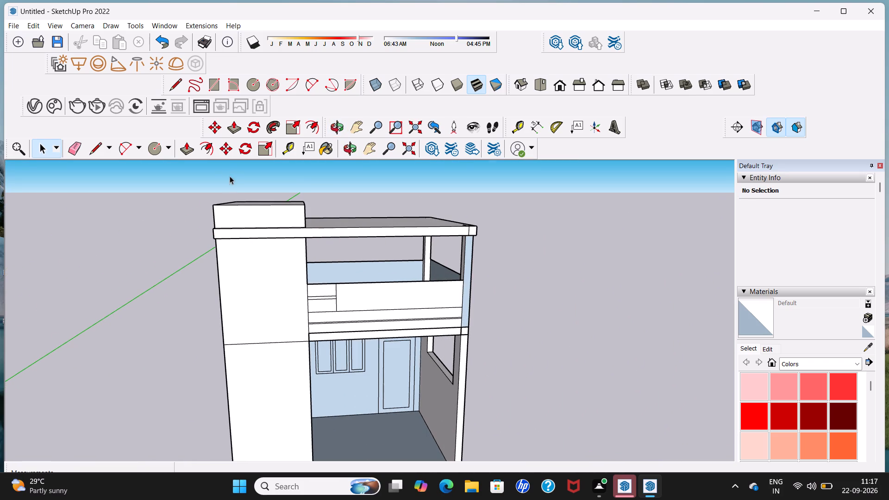
Draw a 6 7/16" line across the ledge in front of the raised block and continue it 6 3/8" down the slab's front face.
click(179, 88)
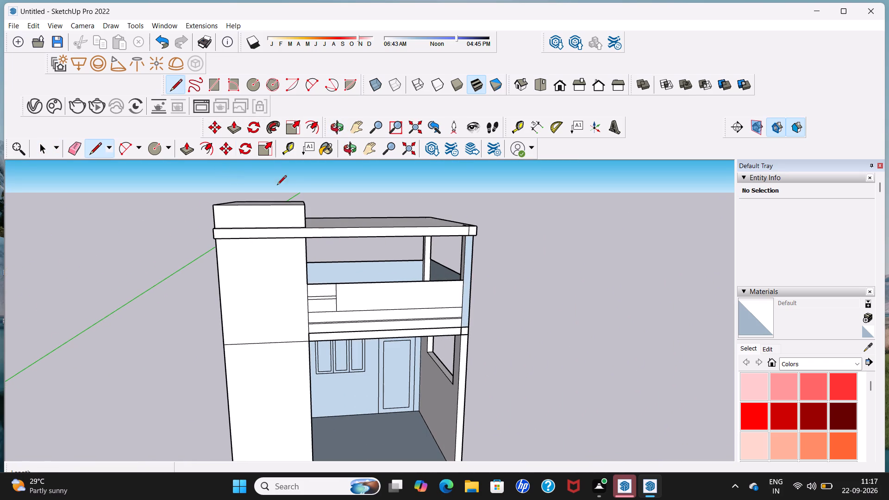
scroll(250, 219, up, 1)
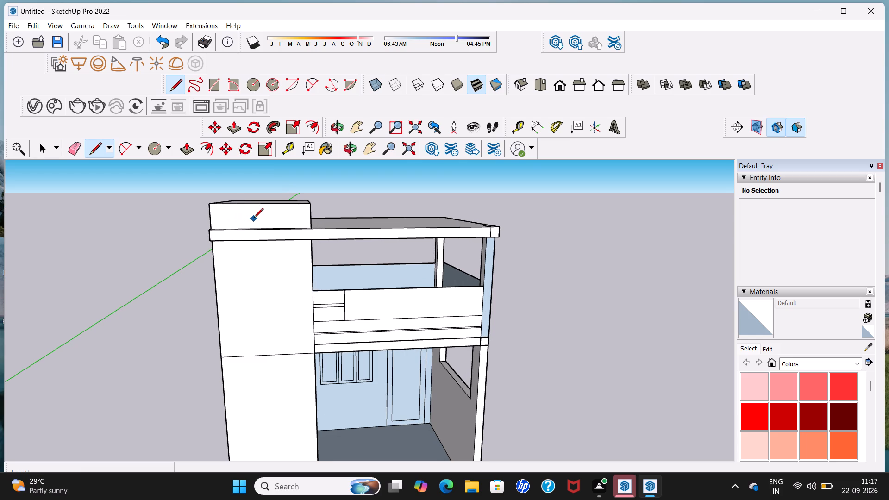
scroll(254, 233, up, 5)
middle_drag(254, 228, 259, 263)
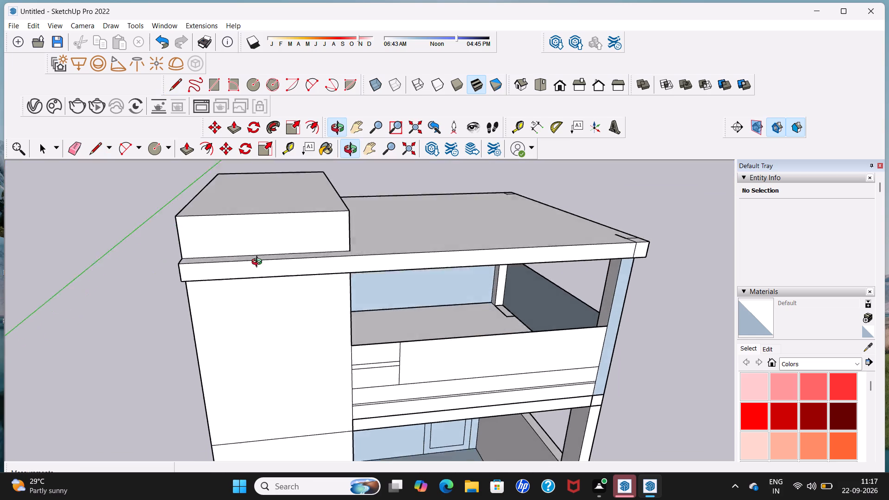
middle_drag(259, 263, 261, 286)
scroll(261, 286, up, 4)
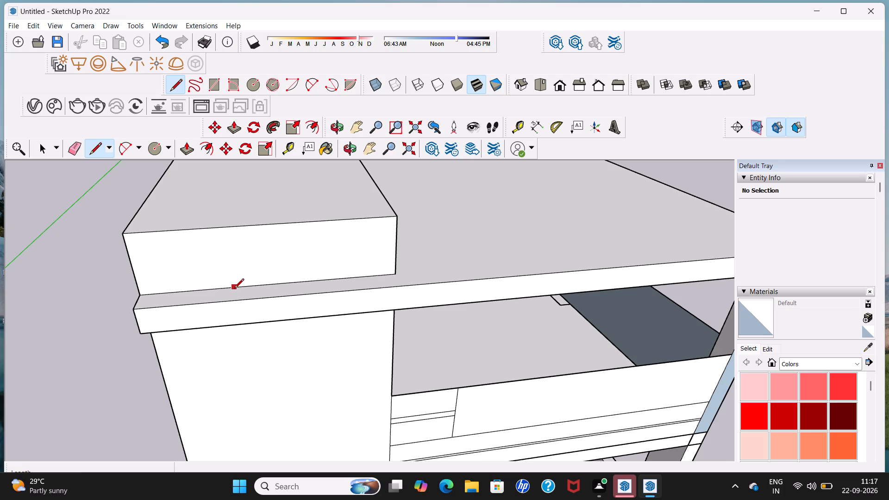
click(234, 289)
click(234, 301)
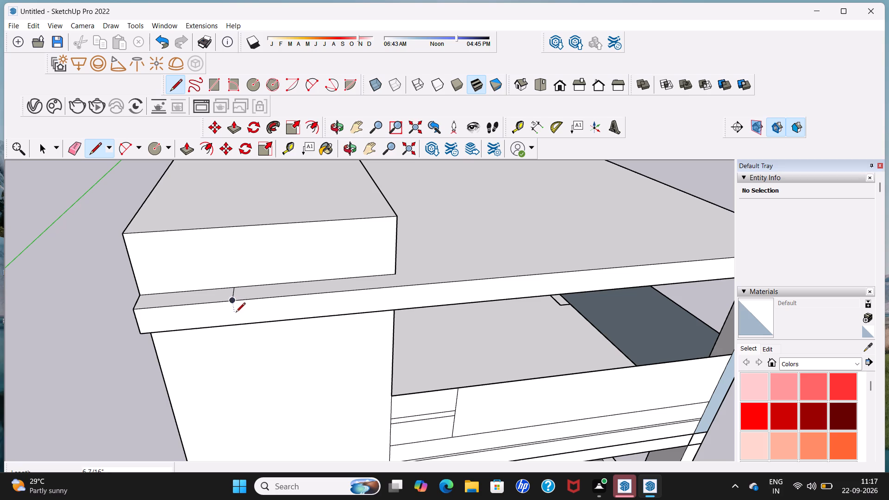
click(236, 322)
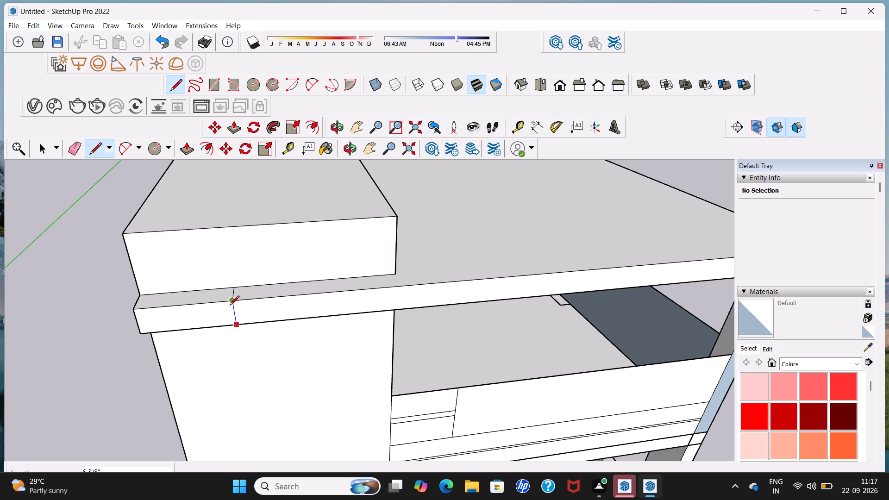
click(230, 303)
Continue the dividing line 6 7/16" across the slab's underside to the front wall of the block.
middle_drag(237, 331, 242, 277)
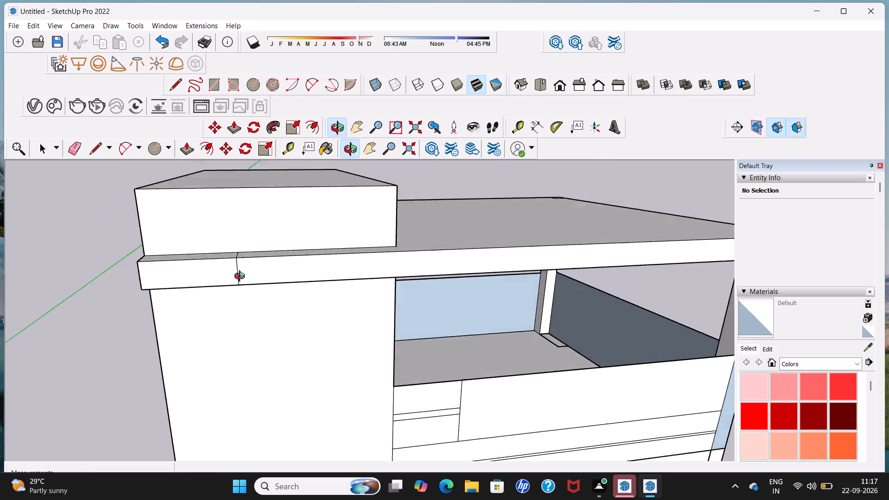
middle_drag(242, 277, 253, 201)
middle_click(256, 221)
scroll(256, 221, up, 8)
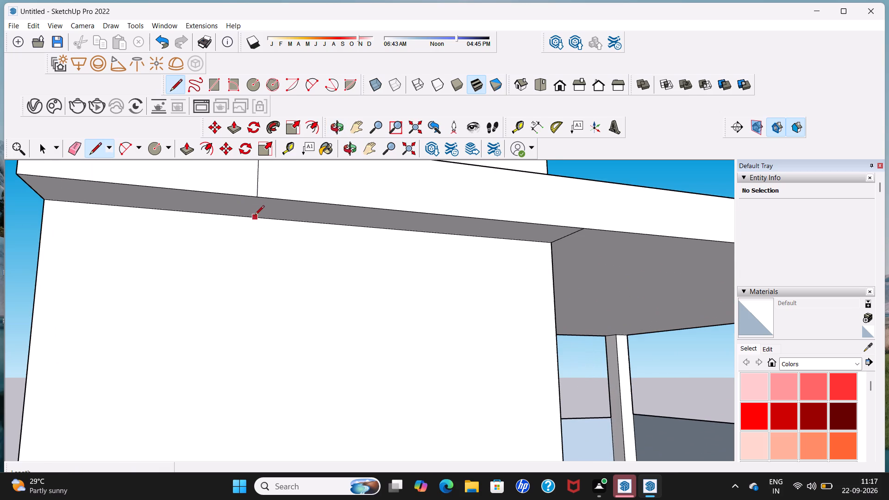
click(256, 200)
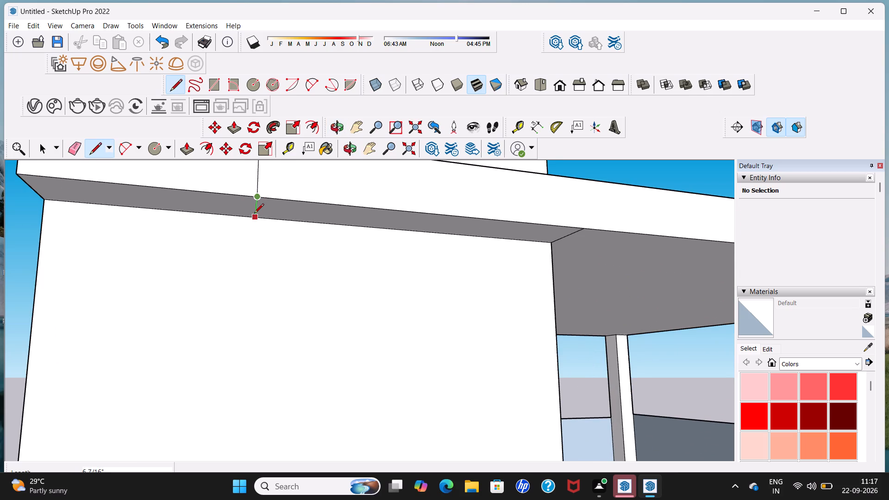
click(254, 214)
scroll(254, 214, down, 16)
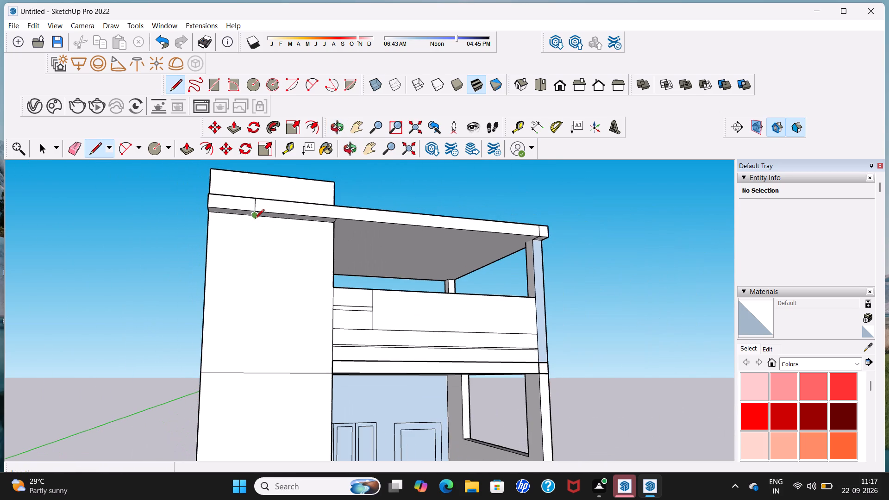
Delete the front, top and underside faces of the slab band's end segment below the raised block, plus its two long front edges.
key(space)
middle_drag(249, 200, 261, 286)
scroll(256, 240, down, 1)
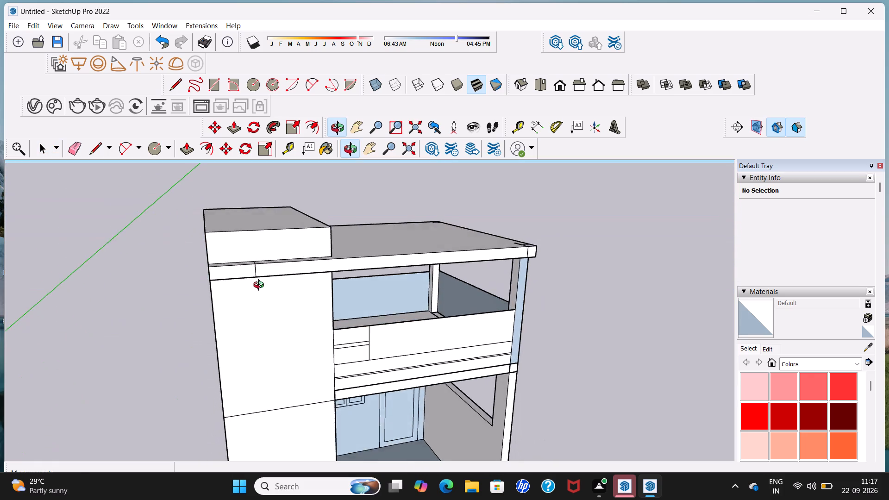
middle_drag(261, 286, 261, 287)
scroll(257, 287, up, 4)
click(245, 268)
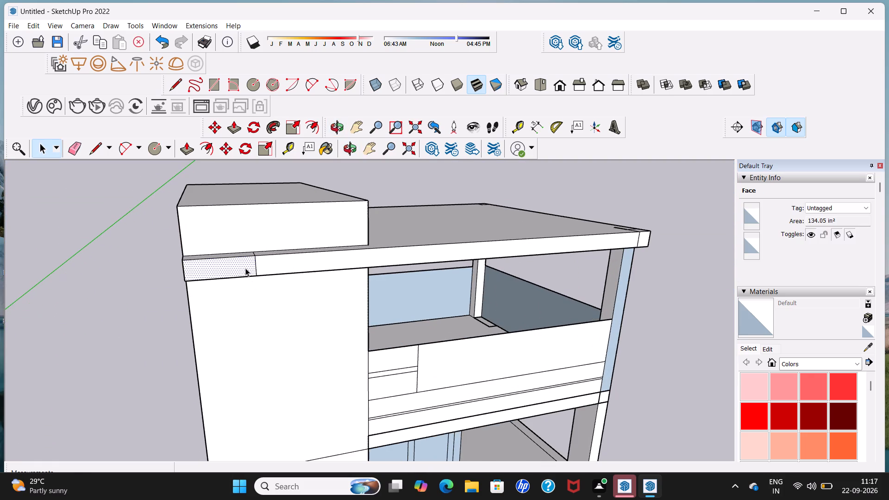
key(Delete)
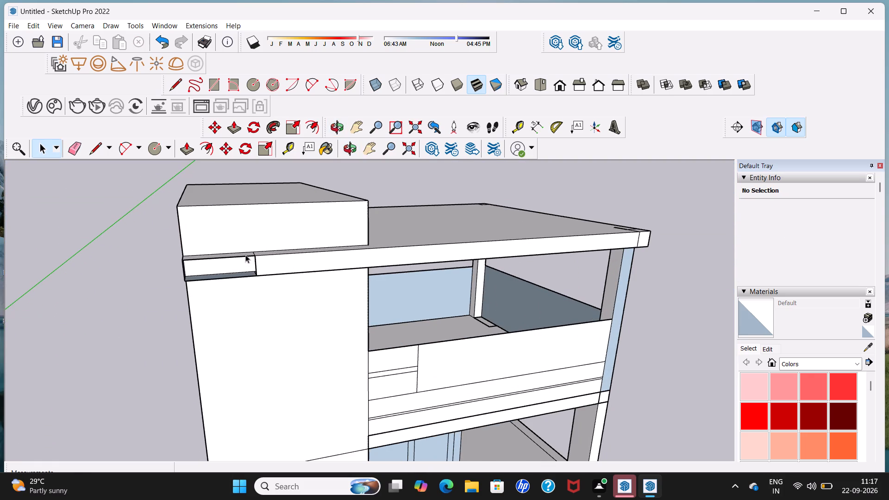
middle_drag(245, 255, 254, 300)
click(244, 292)
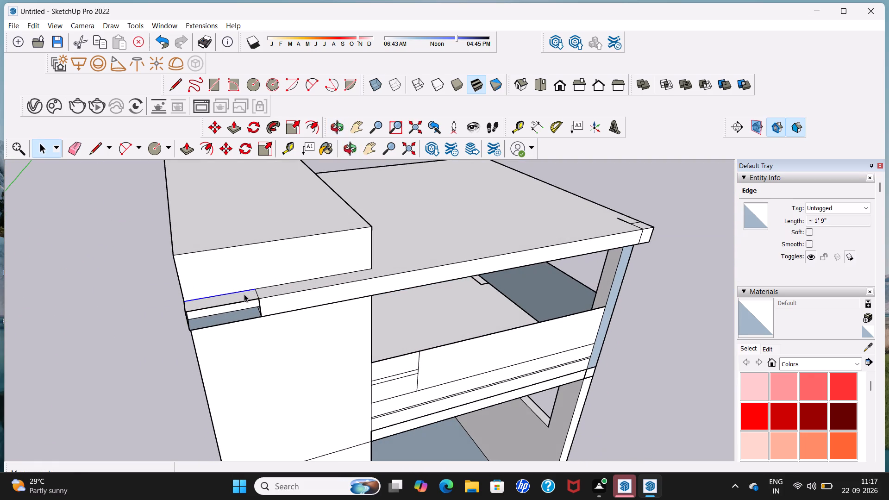
click(244, 295)
key(Delete)
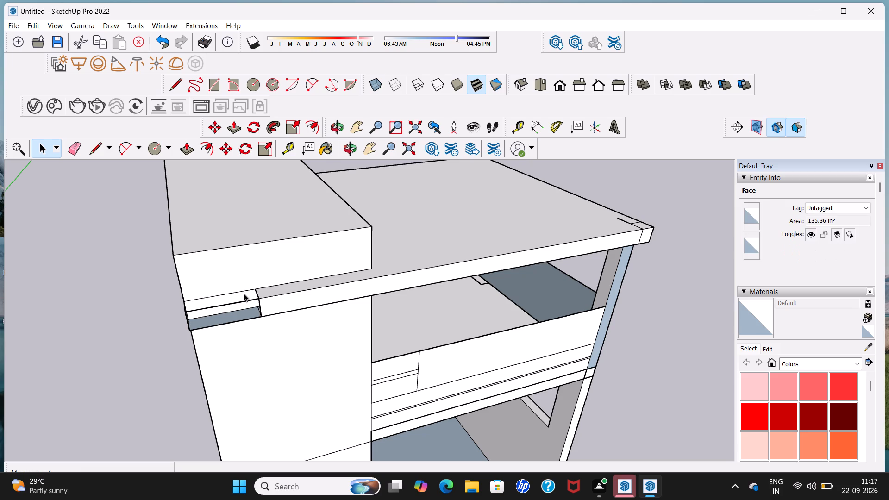
click(244, 301)
key(Delete)
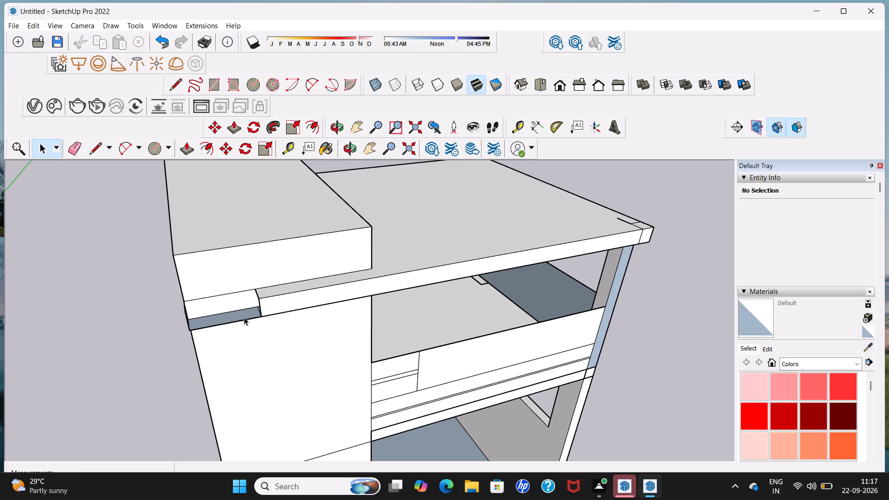
click(244, 316)
key(Delete)
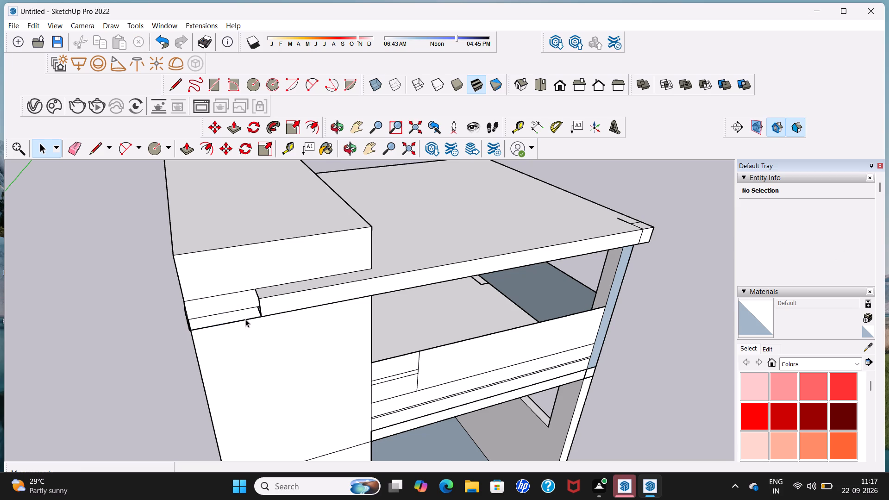
click(245, 319)
key(Delete)
Delete the two seam edges left across the block's front wall where the removed band segment was attached.
middle_drag(238, 296, 239, 298)
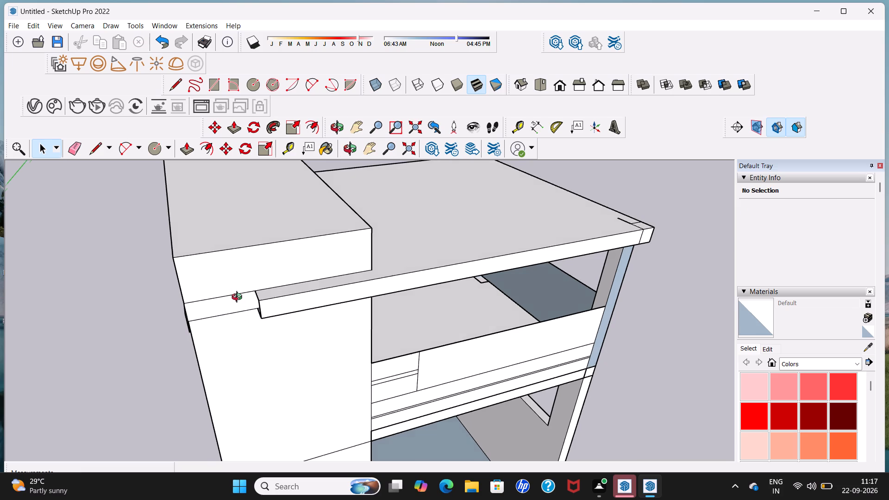
middle_drag(239, 298, 275, 283)
scroll(276, 297, up, 4)
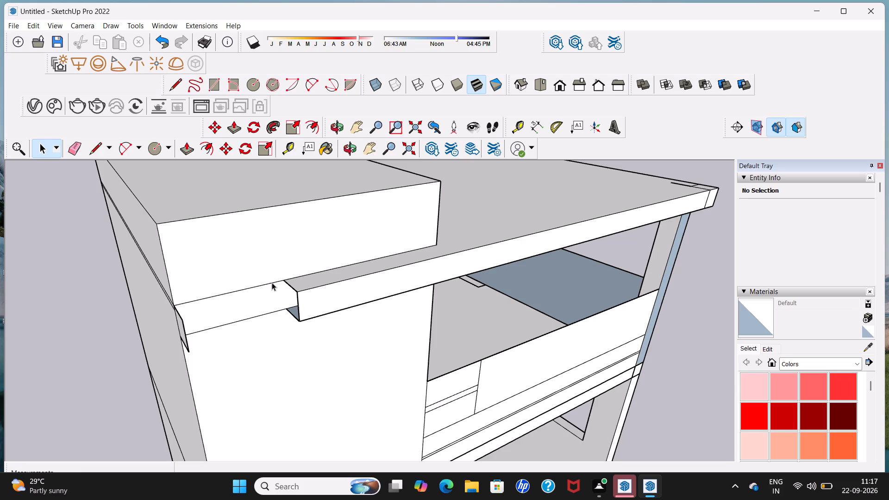
click(272, 281)
key(Delete)
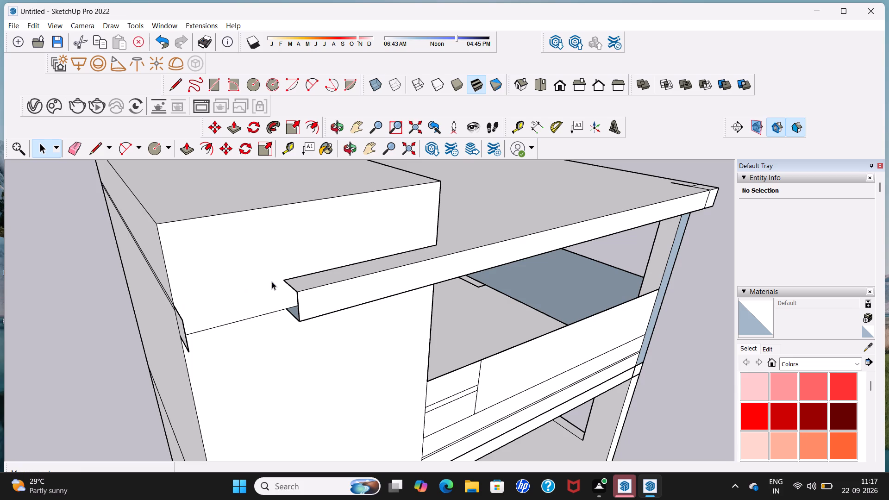
click(264, 312)
key(Delete)
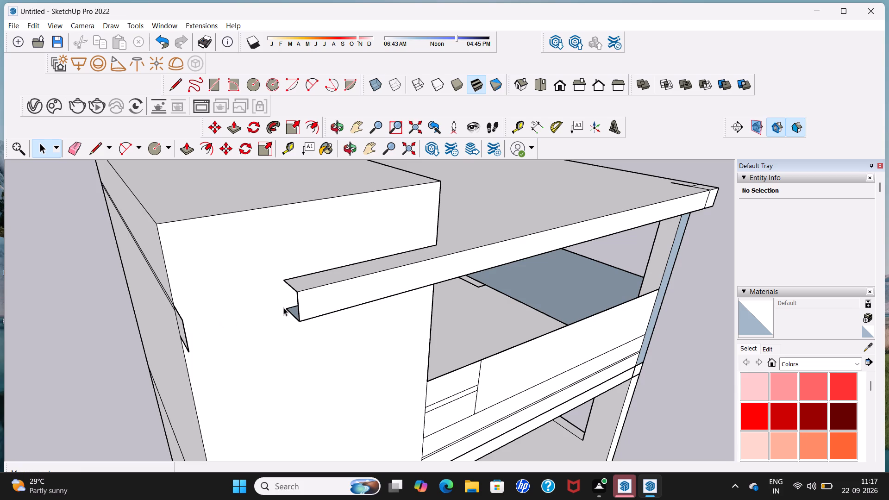
Close the open end of the shortened slab band with a 6 3/8" line along the block's front wall.
click(175, 88)
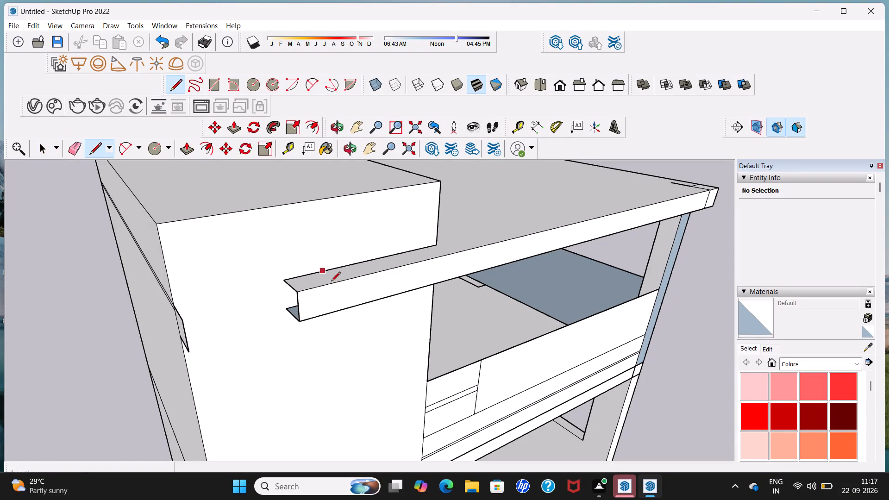
click(286, 307)
click(279, 280)
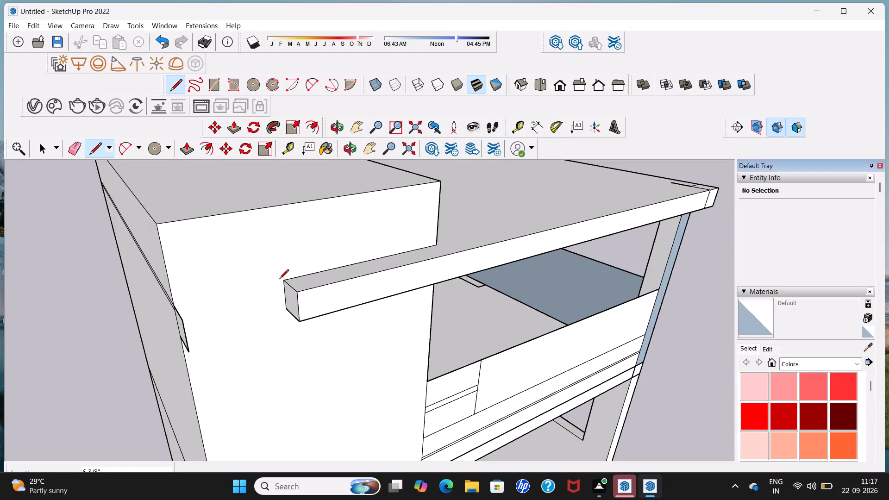
Delete the leftover band end face at the block's outer corner together with its three remaining edges.
middle_drag(297, 306, 221, 326)
scroll(170, 312, up, 3)
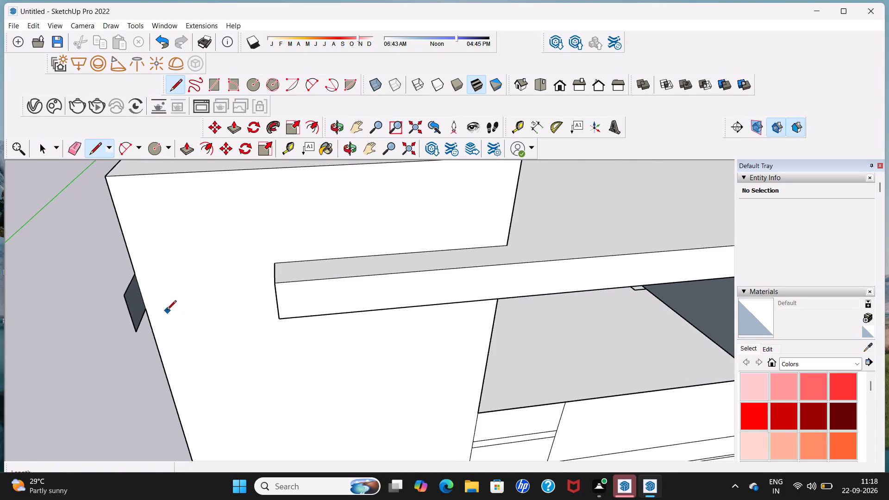
click(138, 304)
key(Delete)
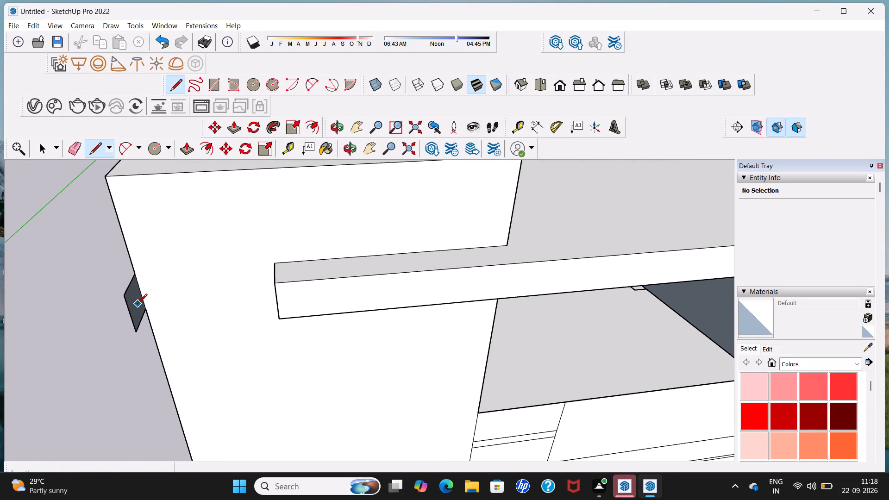
key(space)
click(133, 306)
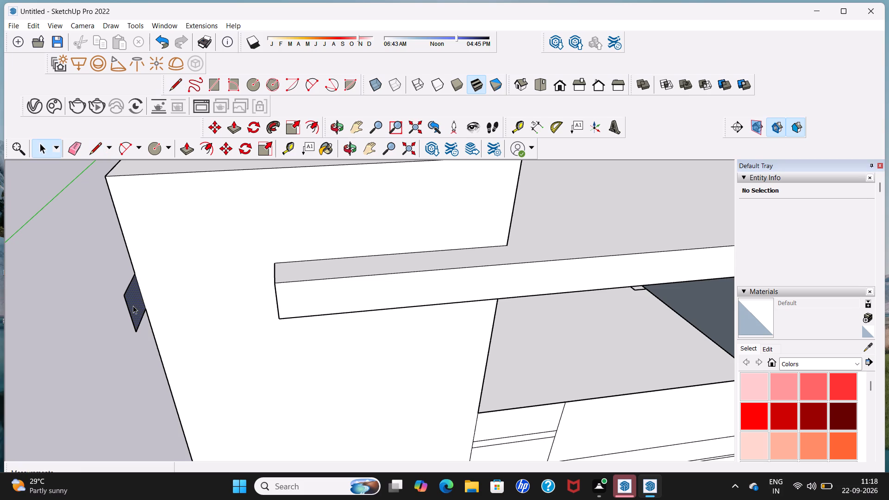
key(Delete)
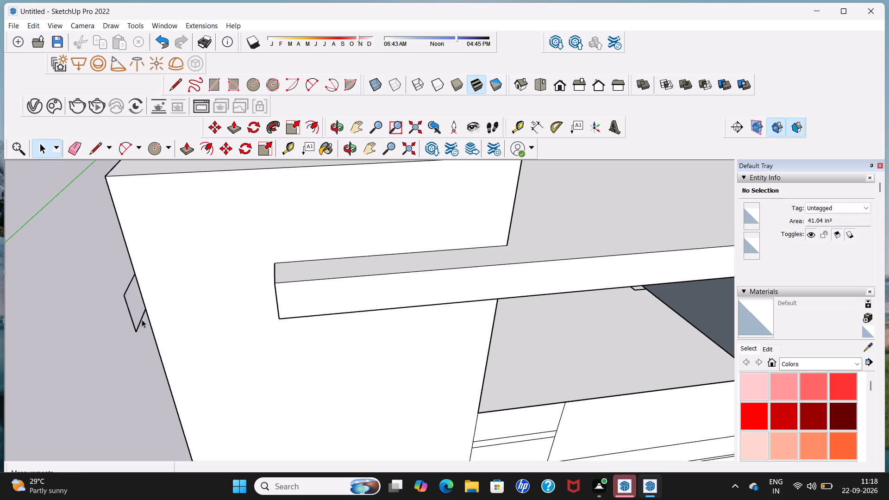
click(140, 321)
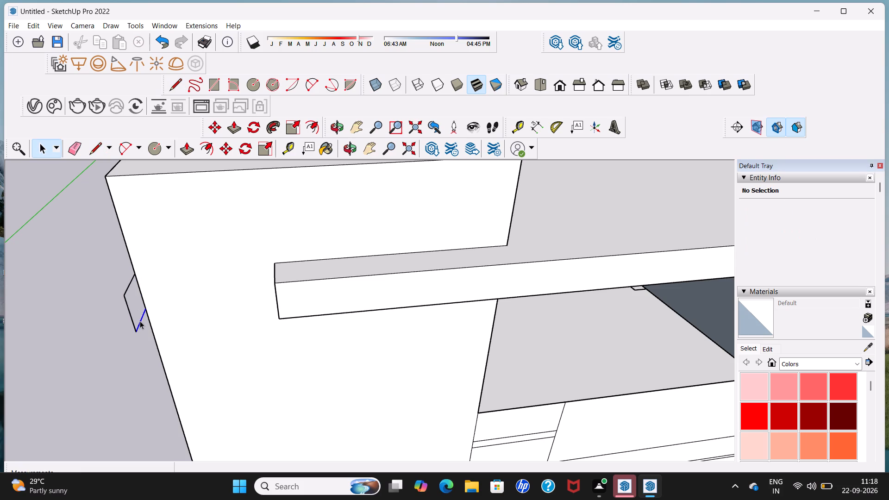
key(Delete)
click(133, 322)
key(Delete)
click(125, 289)
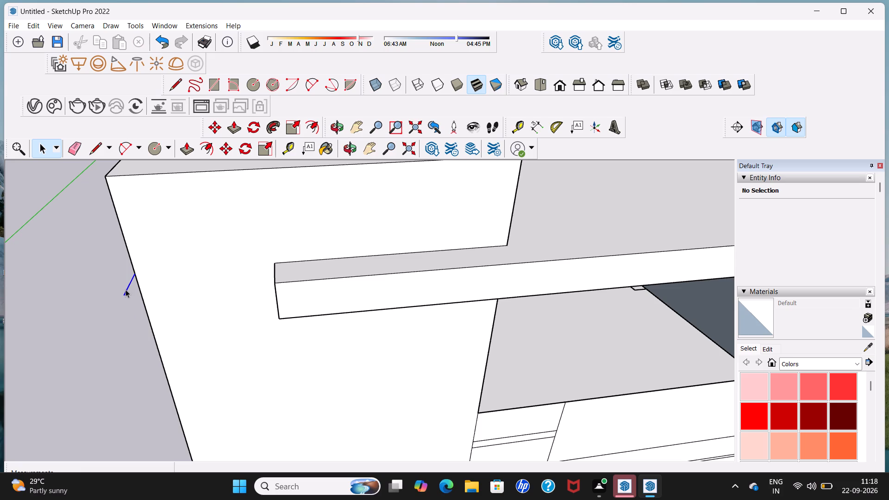
key(Delete)
Draw a rectangular outline 5 7/16" wide and 8 1/16" high on the block's front wall, standing on the slab band near its end.
scroll(129, 289, down, 12)
middle_drag(167, 298, 175, 271)
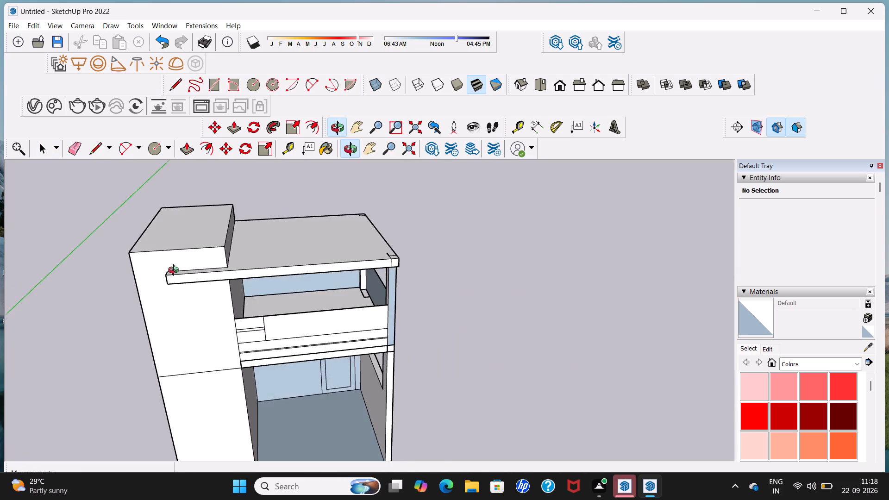
middle_drag(175, 271, 179, 257)
scroll(178, 257, up, 3)
middle_drag(178, 265, 224, 231)
scroll(224, 231, up, 3)
middle_drag(219, 235, 175, 248)
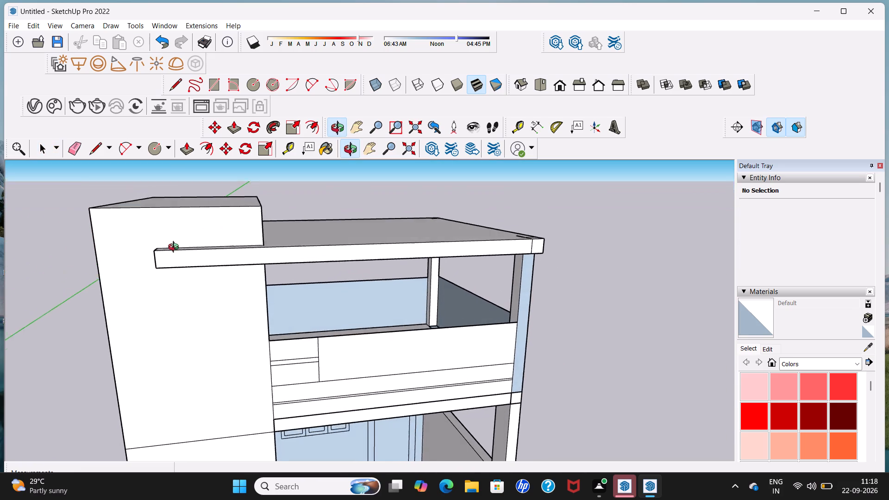
middle_drag(175, 248, 175, 243)
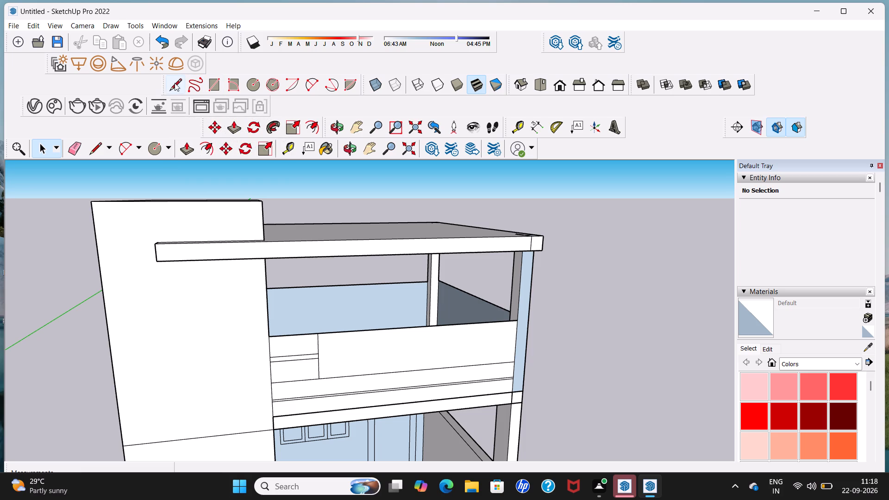
click(176, 84)
middle_drag(189, 213, 188, 252)
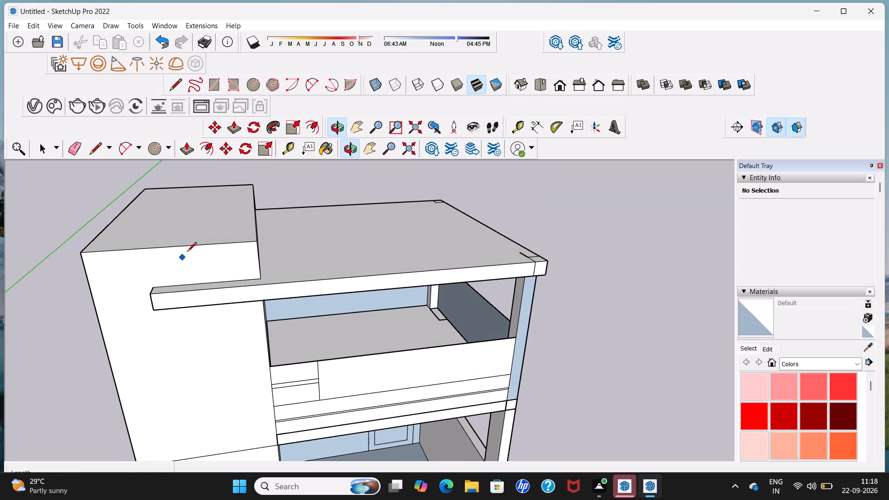
scroll(187, 271, up, 5)
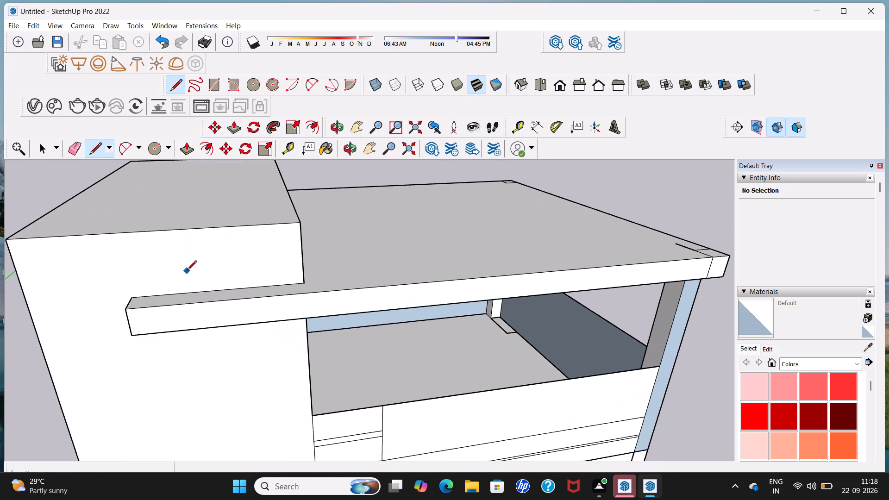
click(164, 294)
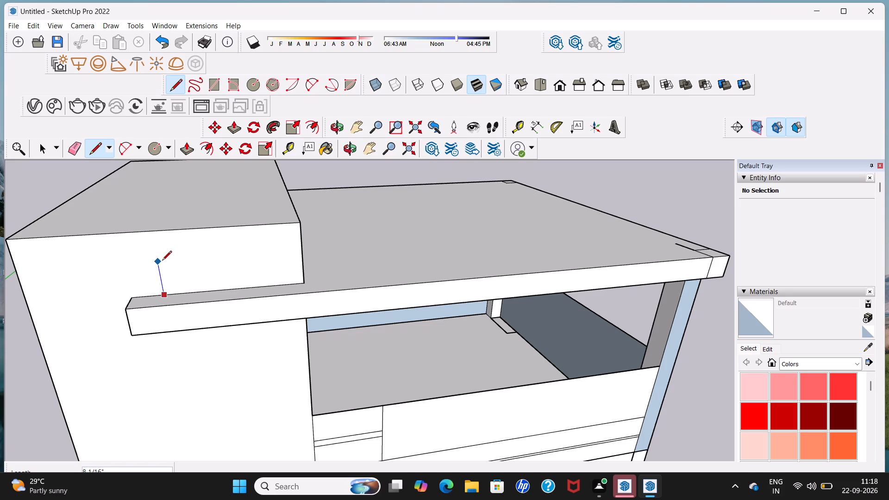
click(162, 261)
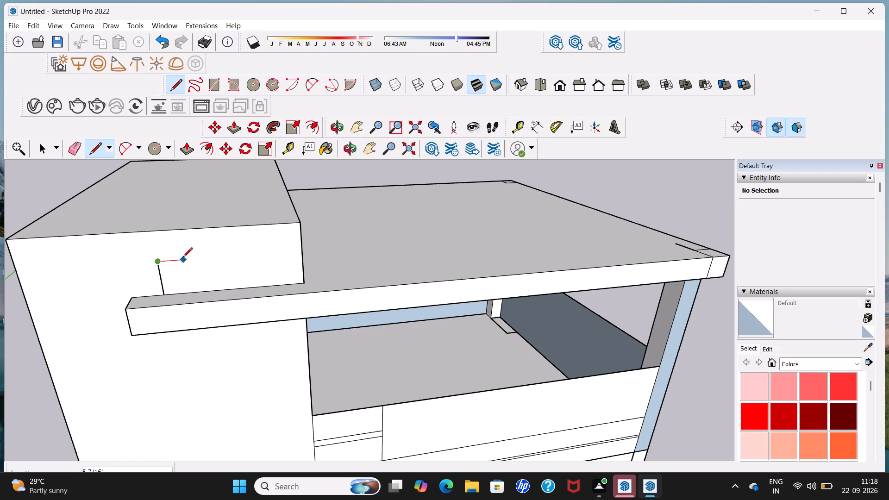
click(183, 258)
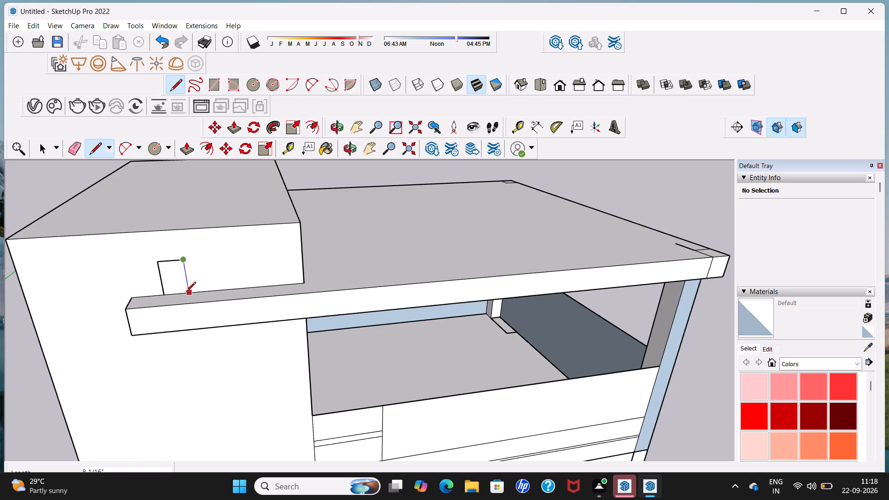
click(186, 292)
Draw two parallel 8 1/16" vertical lines on the block's front wall, standing on the slab band beside the first upright outline.
click(217, 257)
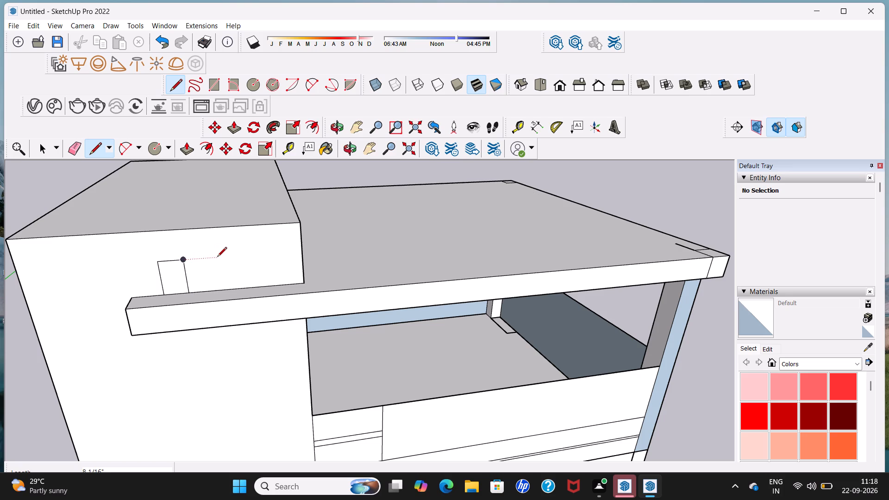
click(223, 286)
click(217, 259)
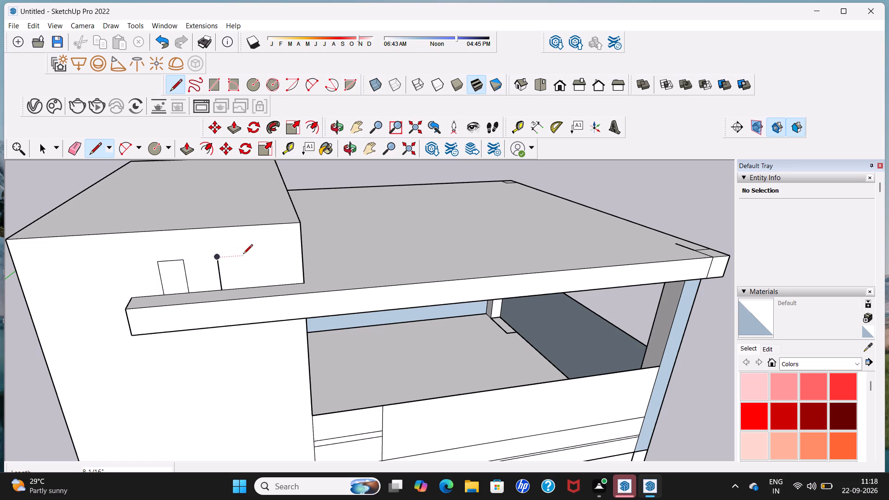
click(243, 255)
click(247, 291)
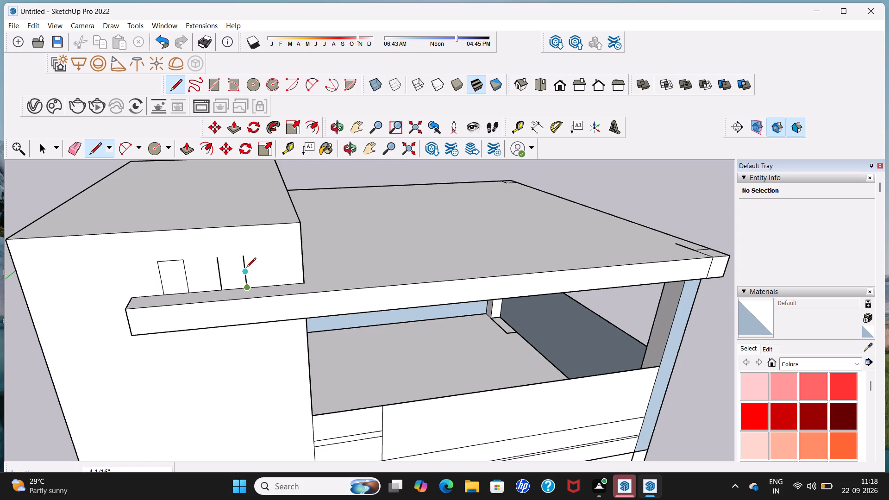
click(240, 257)
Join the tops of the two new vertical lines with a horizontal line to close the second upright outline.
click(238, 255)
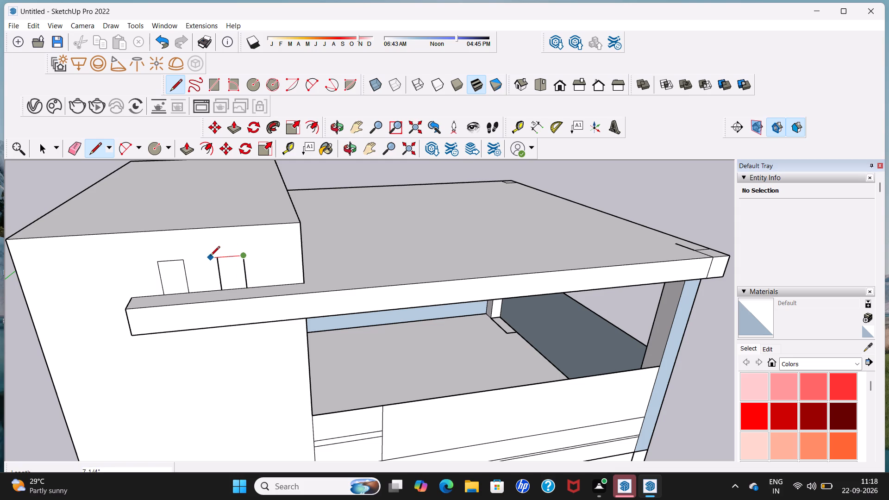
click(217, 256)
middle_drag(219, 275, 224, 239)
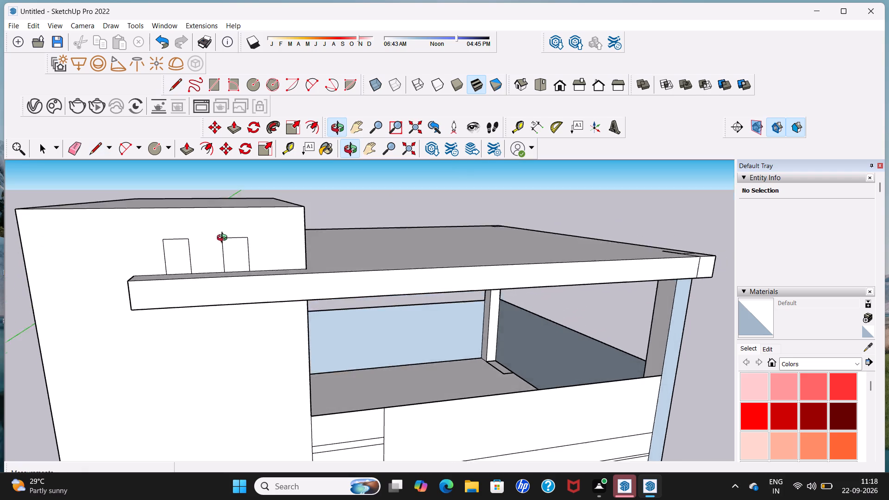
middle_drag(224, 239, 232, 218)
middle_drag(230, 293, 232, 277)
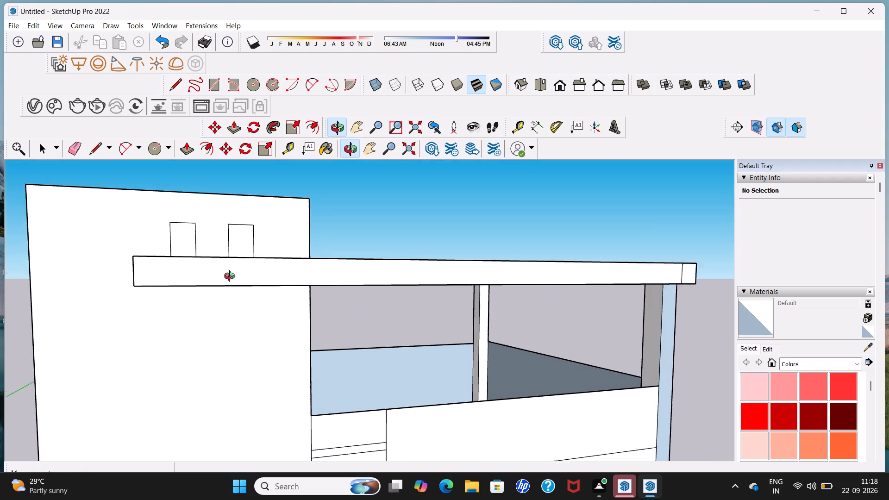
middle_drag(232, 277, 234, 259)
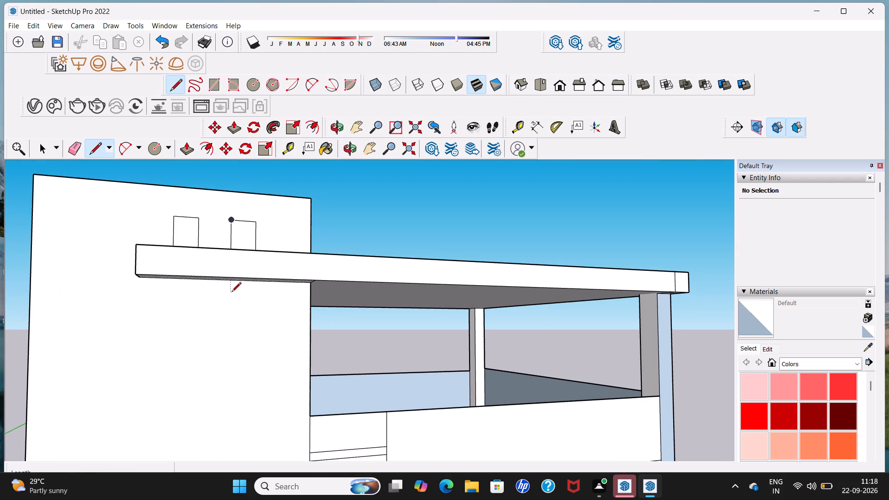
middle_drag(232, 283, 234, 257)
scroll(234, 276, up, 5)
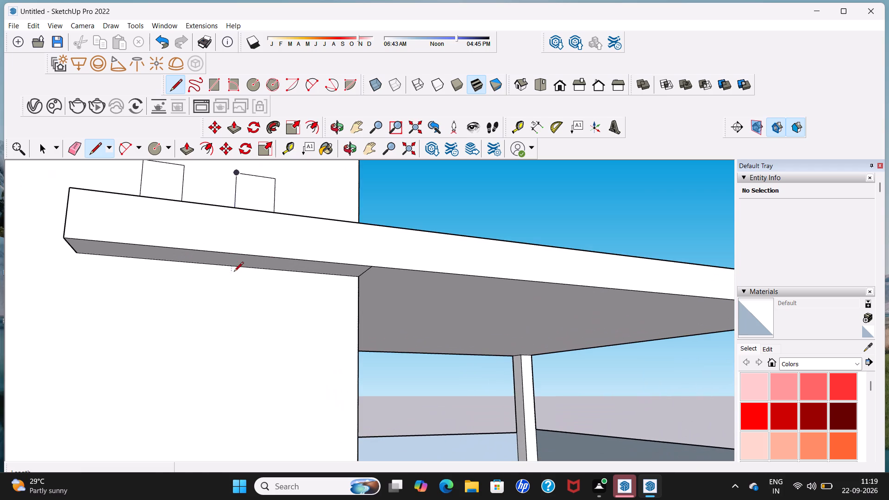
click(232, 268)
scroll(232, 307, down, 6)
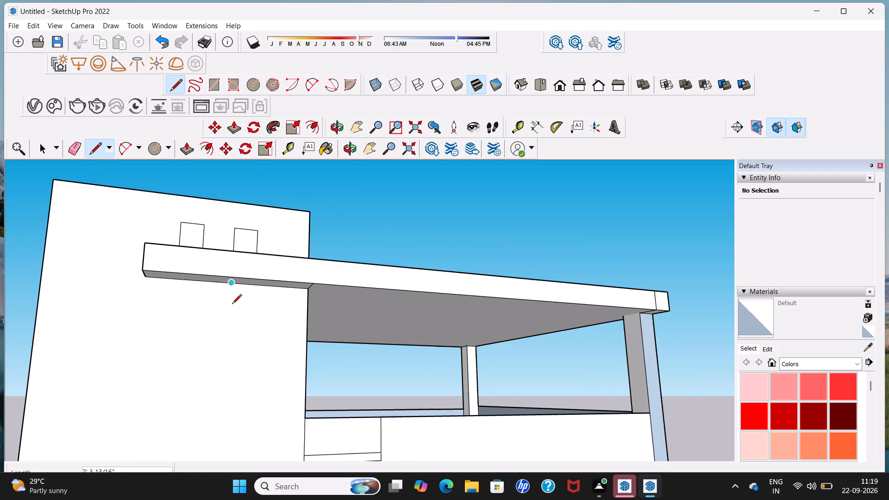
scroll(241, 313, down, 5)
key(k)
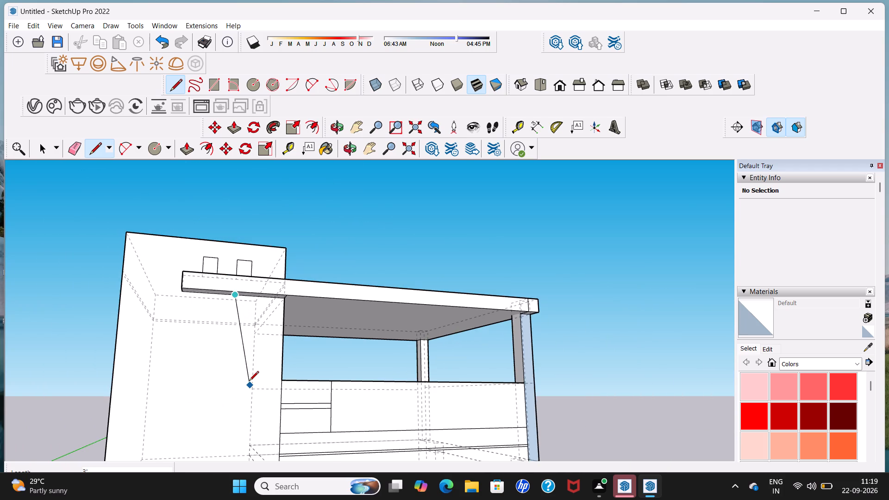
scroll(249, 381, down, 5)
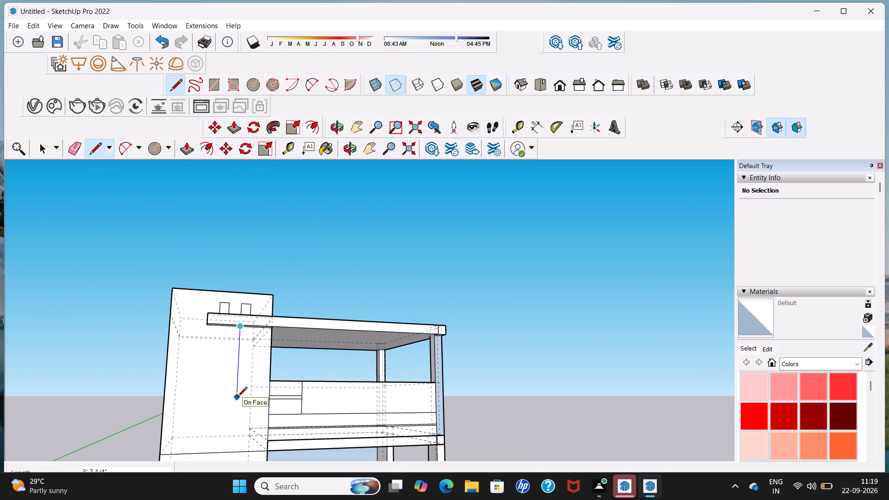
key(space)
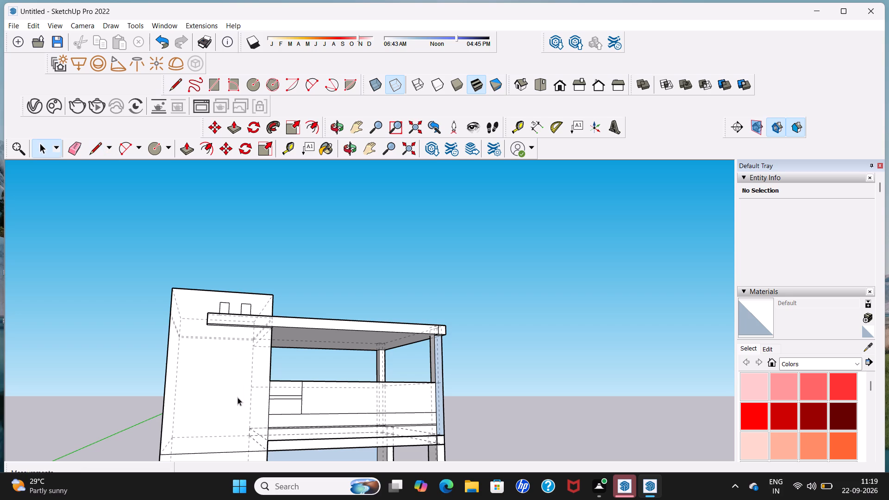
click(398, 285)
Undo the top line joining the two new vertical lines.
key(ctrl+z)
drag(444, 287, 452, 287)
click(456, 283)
Examine the whole house model from above and from the front, including the upright outlines over the slab band.
middle_drag(380, 343, 227, 463)
scroll(379, 343, down, 1)
middle_drag(295, 375, 216, 420)
scroll(294, 389, down, 1)
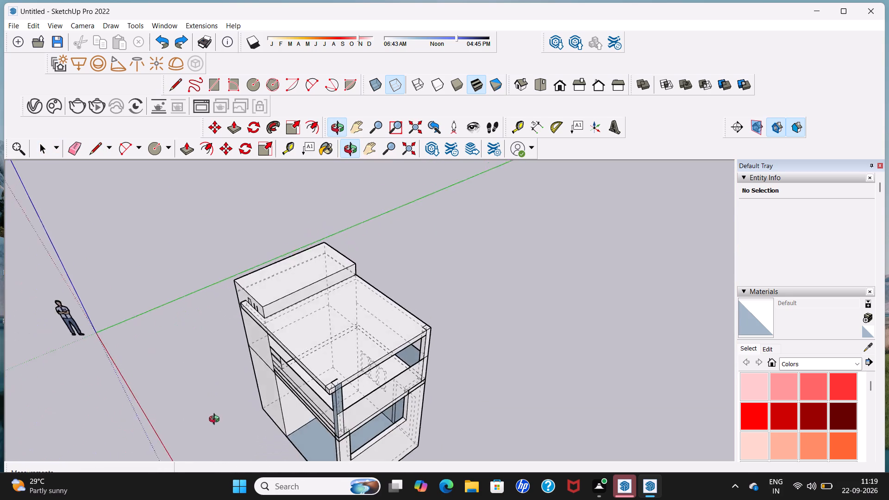
middle_drag(216, 420, 462, 299)
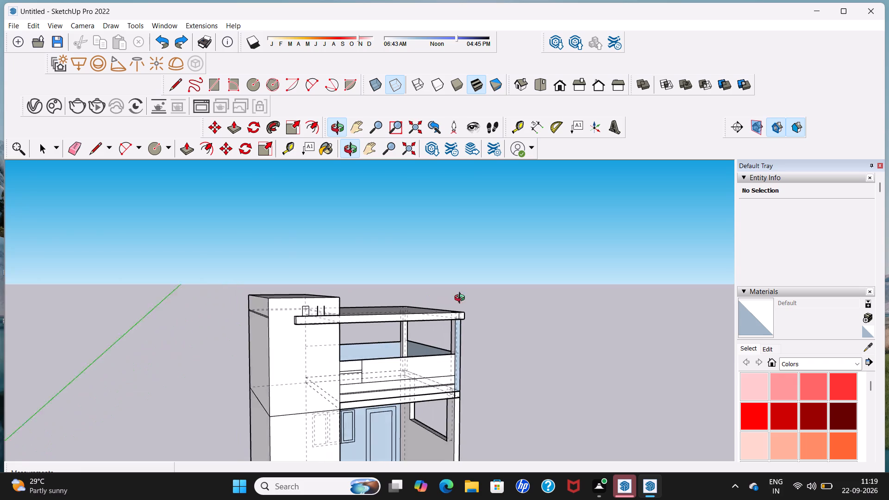
middle_drag(462, 299, 370, 374)
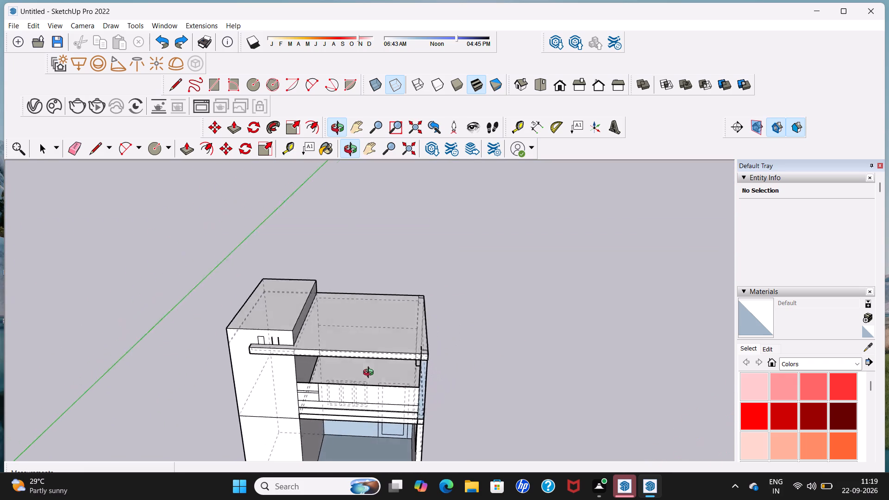
middle_drag(370, 374, 363, 366)
scroll(356, 349, down, 11)
key(space)
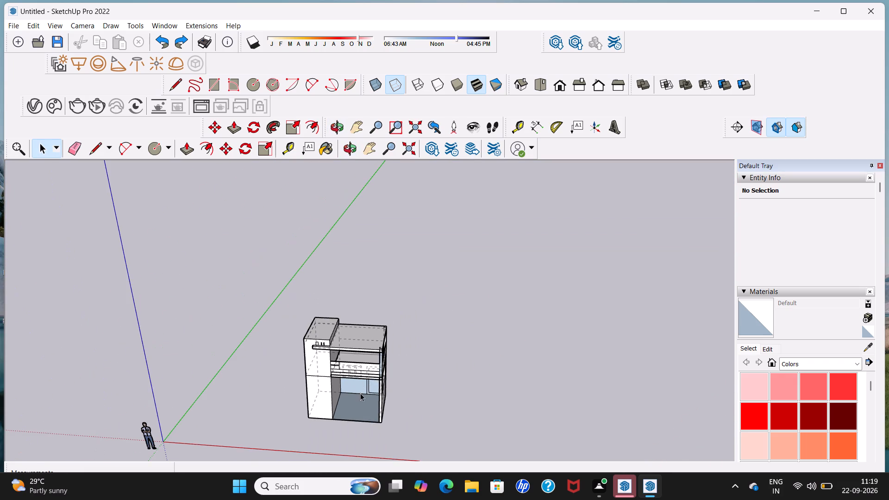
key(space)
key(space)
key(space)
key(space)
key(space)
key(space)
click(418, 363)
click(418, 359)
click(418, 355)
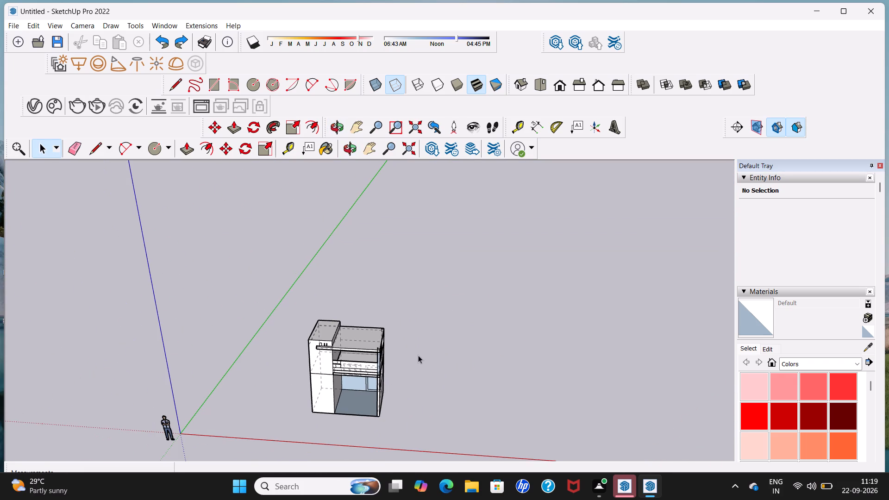
Inspect the building's front, side and underside, plus the roof and raised block, from several angles and distances.
middle_drag(320, 411, 367, 293)
middle_drag(361, 382, 213, 414)
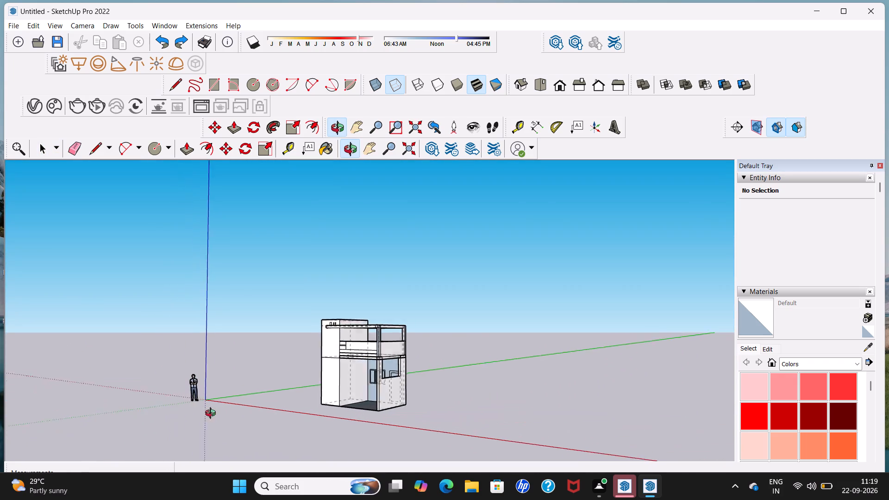
middle_drag(213, 414, 182, 409)
middle_drag(395, 367, 230, 374)
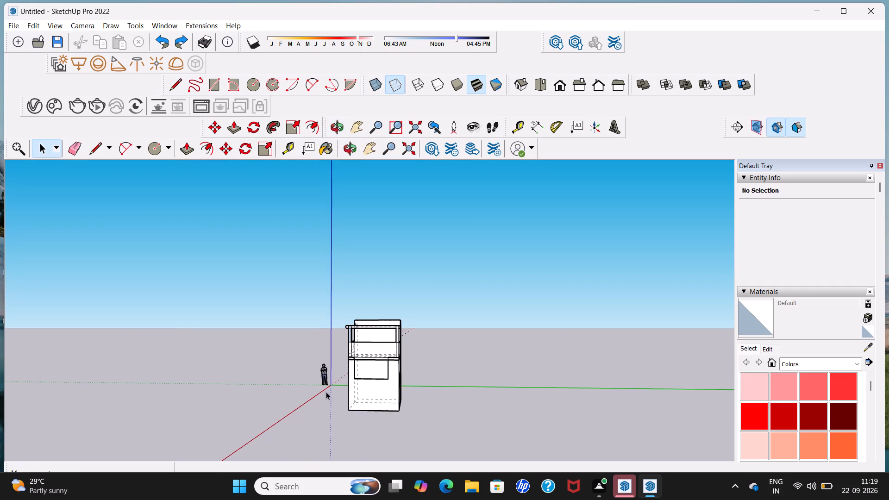
middle_drag(338, 392, 497, 352)
middle_drag(324, 381, 398, 355)
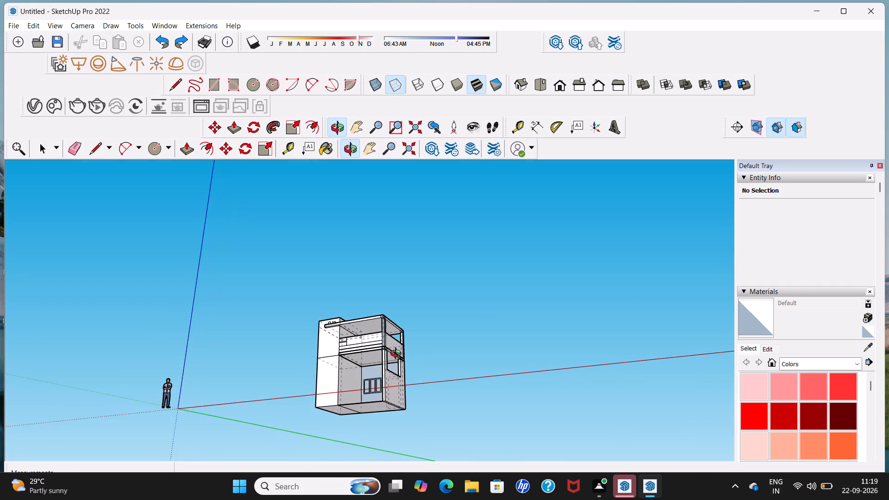
middle_drag(398, 355, 398, 355)
scroll(366, 336, down, 7)
middle_drag(361, 344, 413, 449)
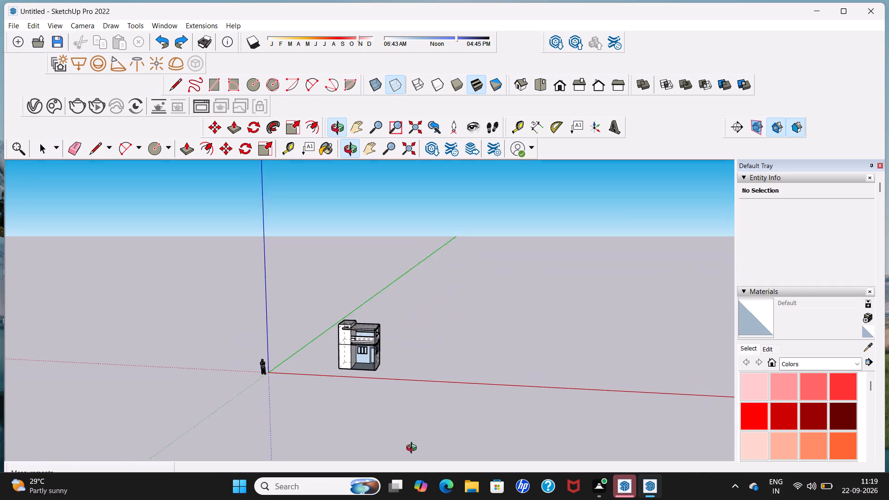
middle_drag(413, 449, 408, 440)
middle_drag(340, 337, 378, 405)
scroll(357, 327, up, 5)
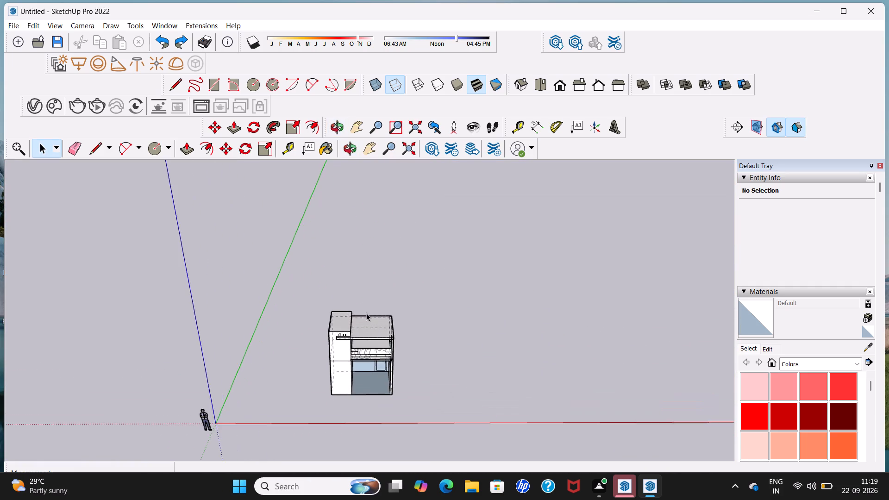
scroll(369, 330, up, 15)
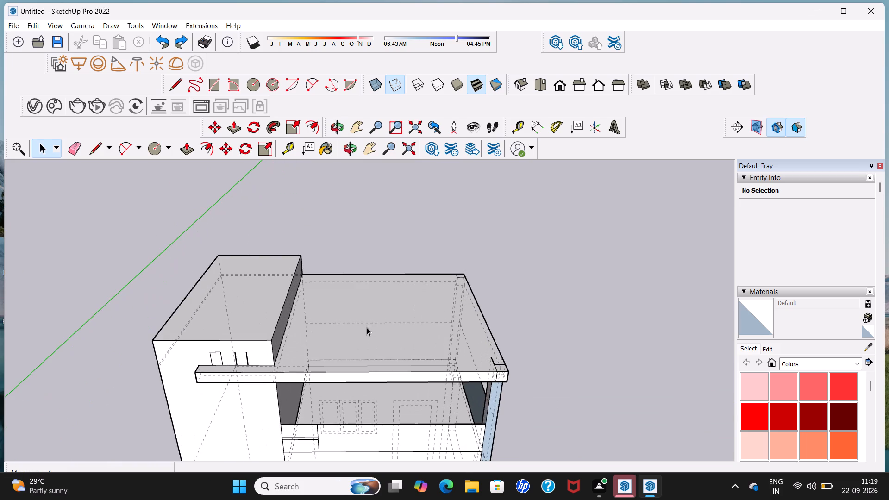
scroll(367, 327, down, 10)
scroll(377, 380, up, 2)
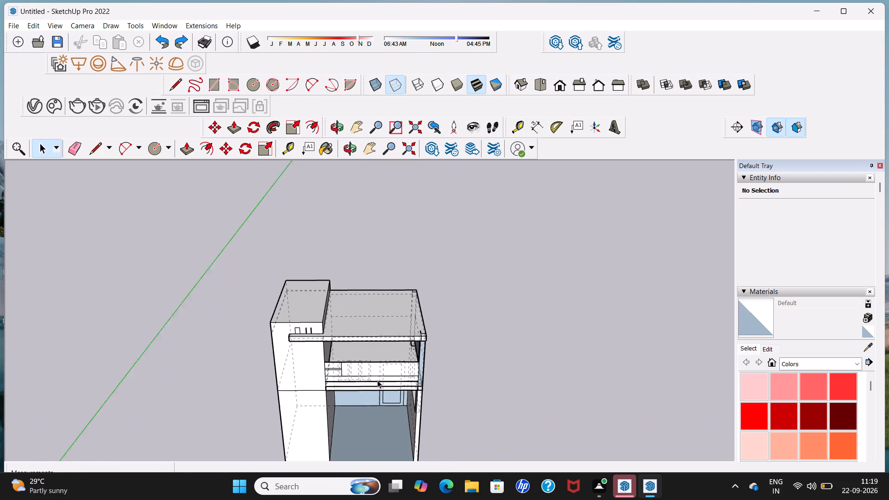
scroll(377, 380, up, 5)
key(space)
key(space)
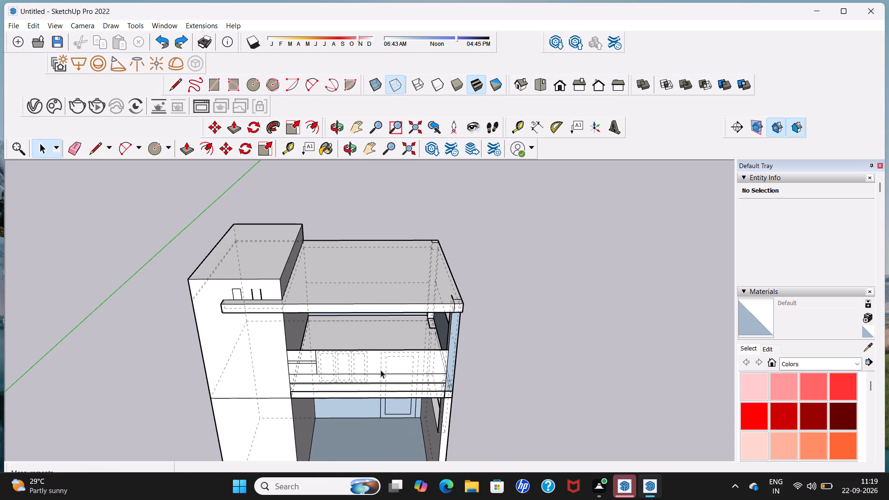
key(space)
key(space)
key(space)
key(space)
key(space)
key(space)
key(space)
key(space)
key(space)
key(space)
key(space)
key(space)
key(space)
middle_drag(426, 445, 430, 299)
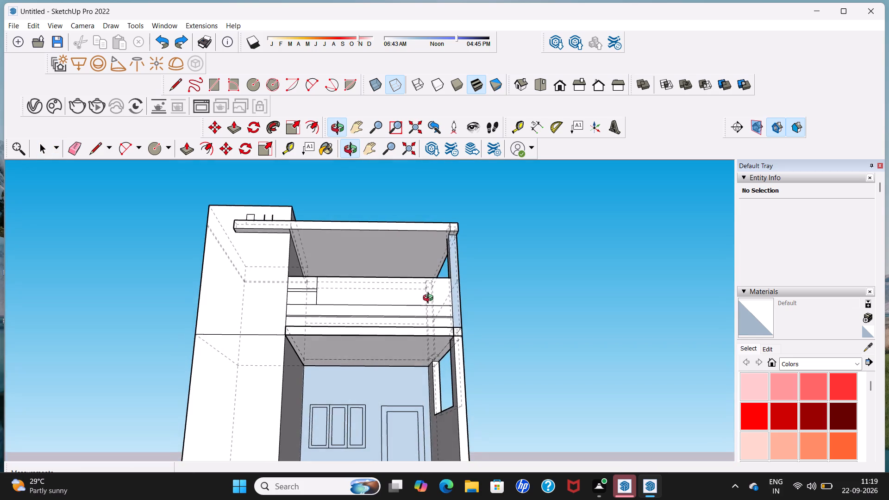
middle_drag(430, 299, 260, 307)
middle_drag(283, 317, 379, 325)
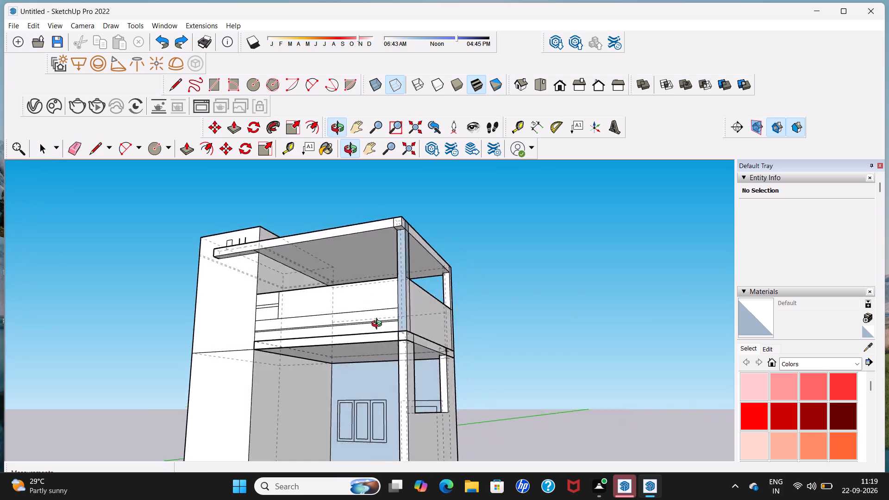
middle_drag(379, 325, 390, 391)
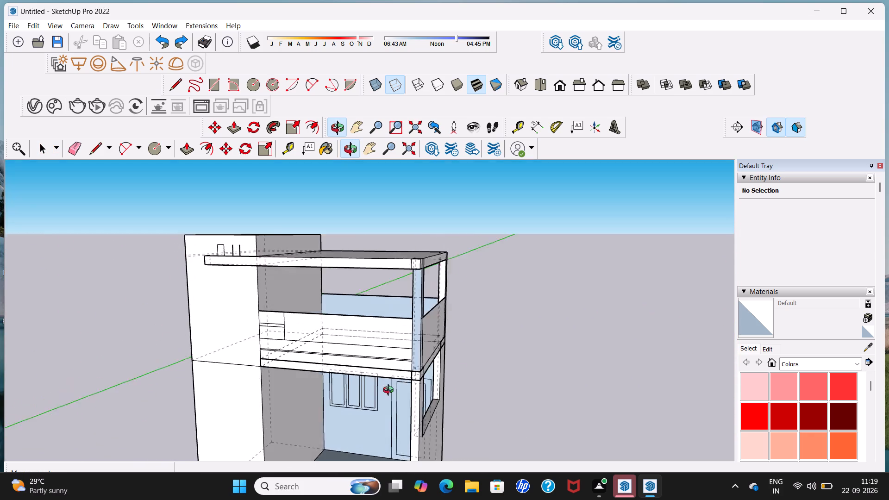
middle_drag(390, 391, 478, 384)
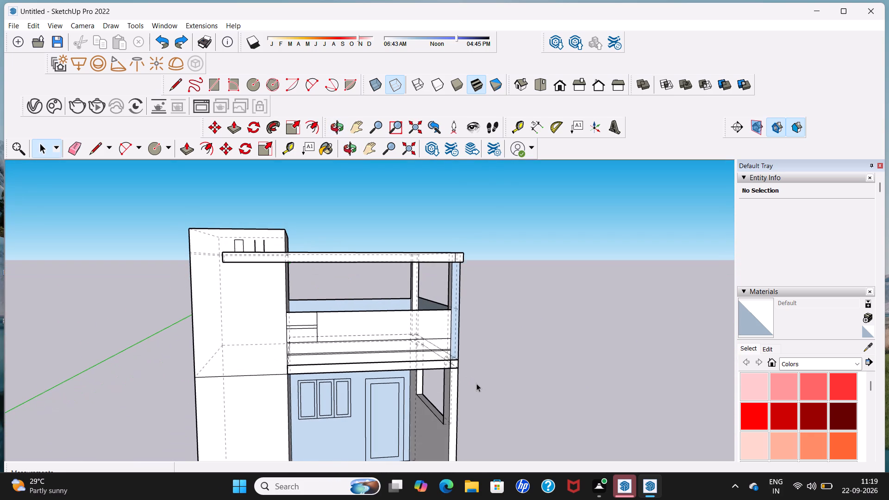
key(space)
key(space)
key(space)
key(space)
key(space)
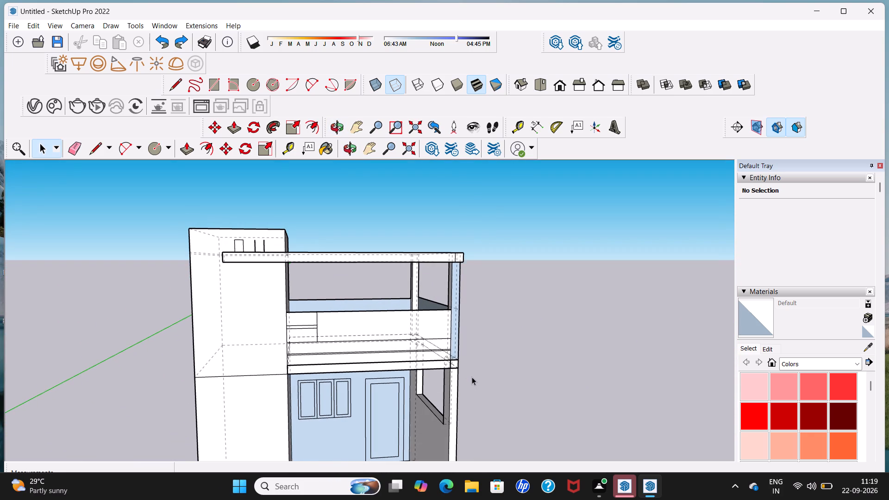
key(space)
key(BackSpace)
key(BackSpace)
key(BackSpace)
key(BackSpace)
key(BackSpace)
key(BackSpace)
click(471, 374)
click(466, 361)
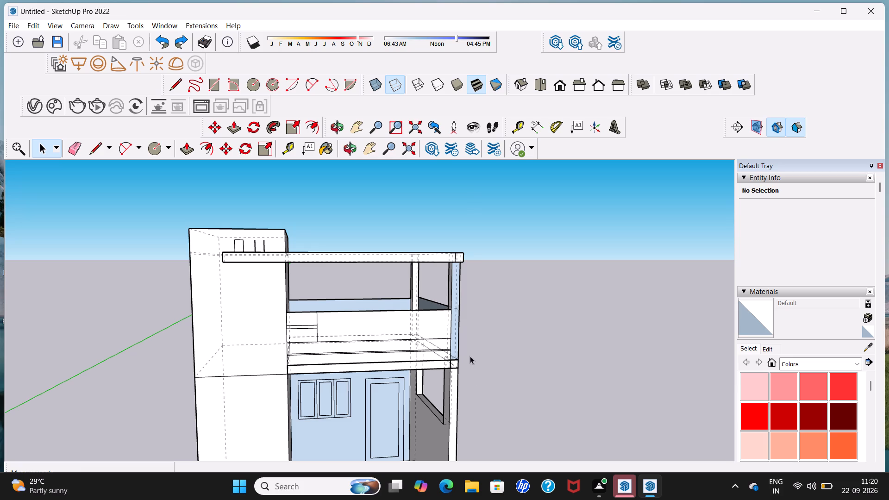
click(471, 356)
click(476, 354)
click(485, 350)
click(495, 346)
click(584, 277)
Examine the house from above, from the side and from the front, including the slab band and upright outlines.
middle_drag(471, 287, 248, 377)
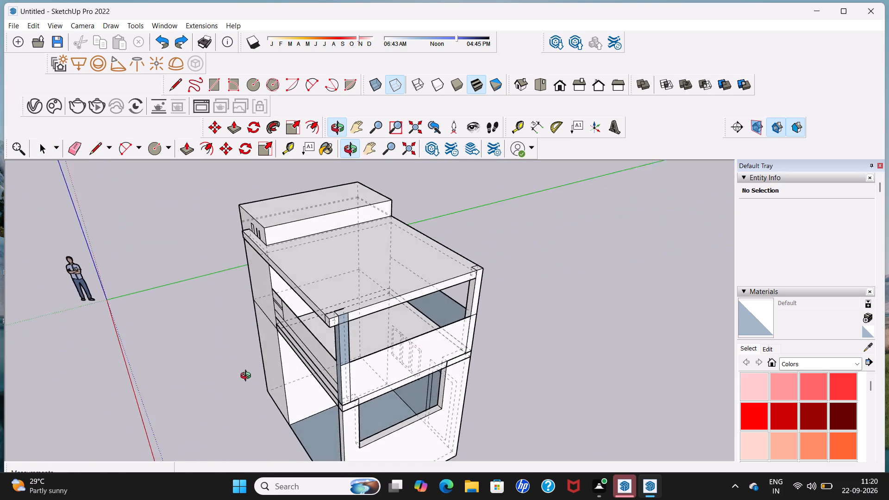
middle_drag(248, 377, 479, 365)
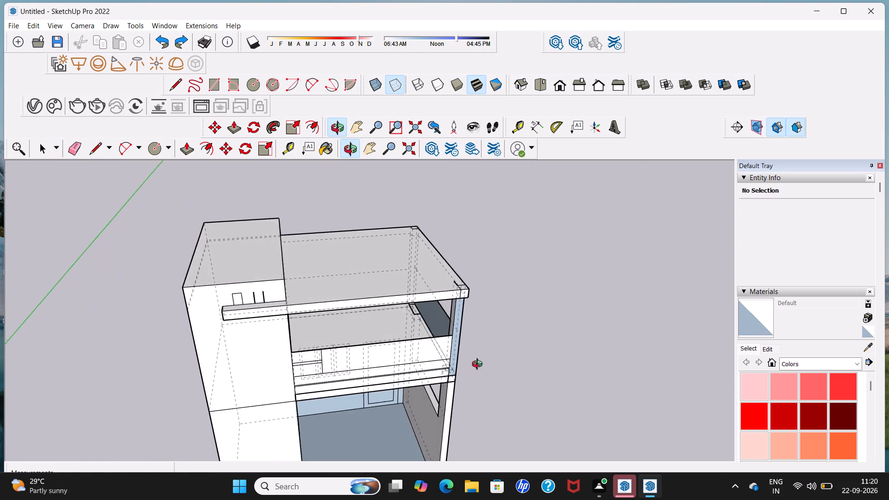
middle_drag(479, 365, 556, 318)
scroll(287, 296, up, 5)
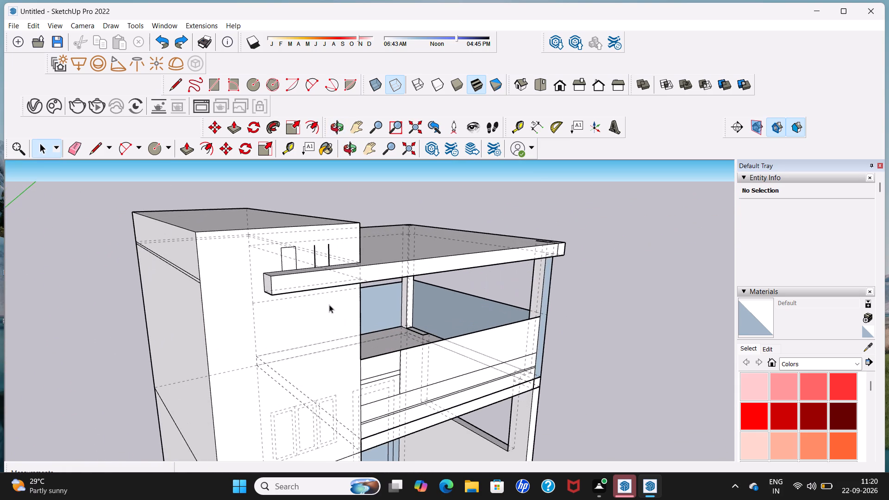
middle_drag(324, 318, 402, 243)
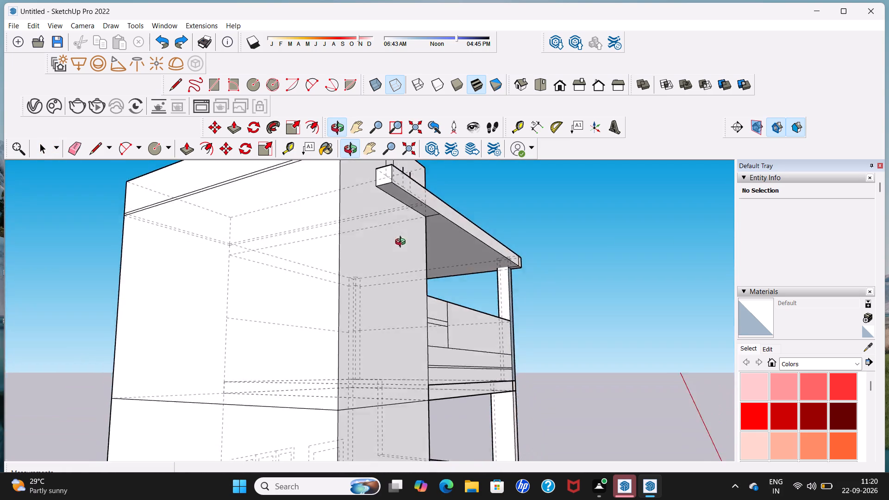
middle_drag(402, 243, 226, 262)
scroll(221, 255, down, 3)
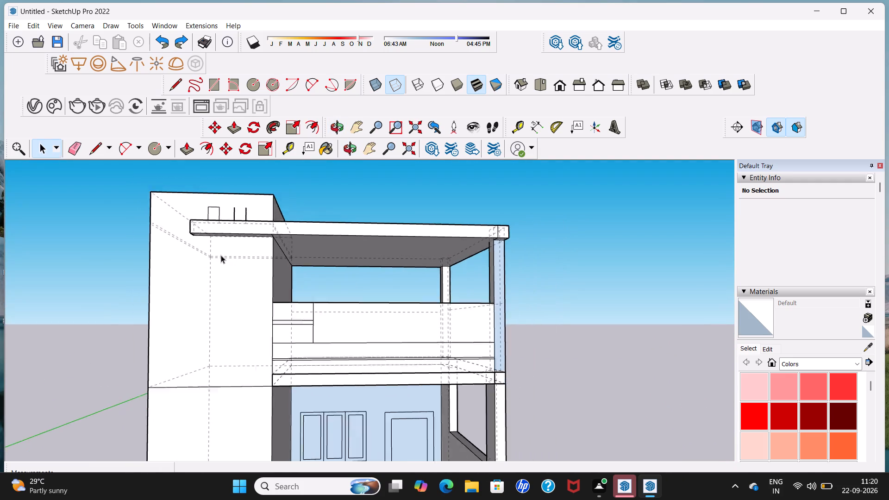
scroll(221, 255, down, 8)
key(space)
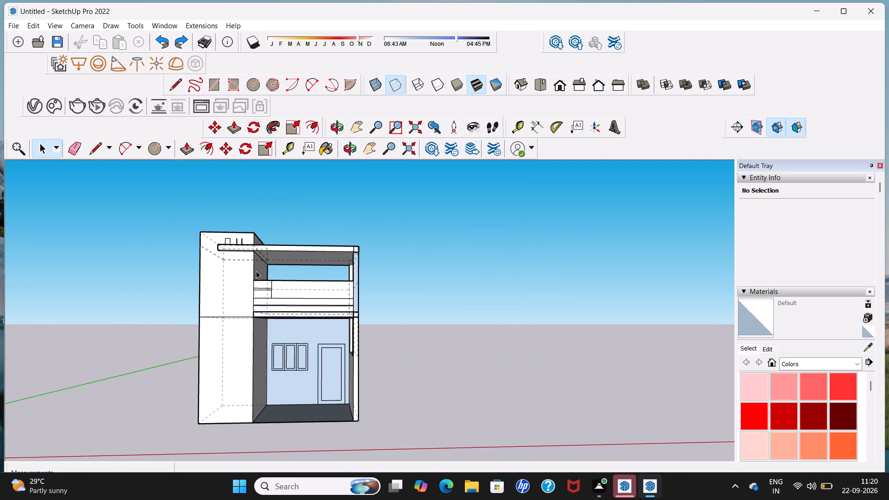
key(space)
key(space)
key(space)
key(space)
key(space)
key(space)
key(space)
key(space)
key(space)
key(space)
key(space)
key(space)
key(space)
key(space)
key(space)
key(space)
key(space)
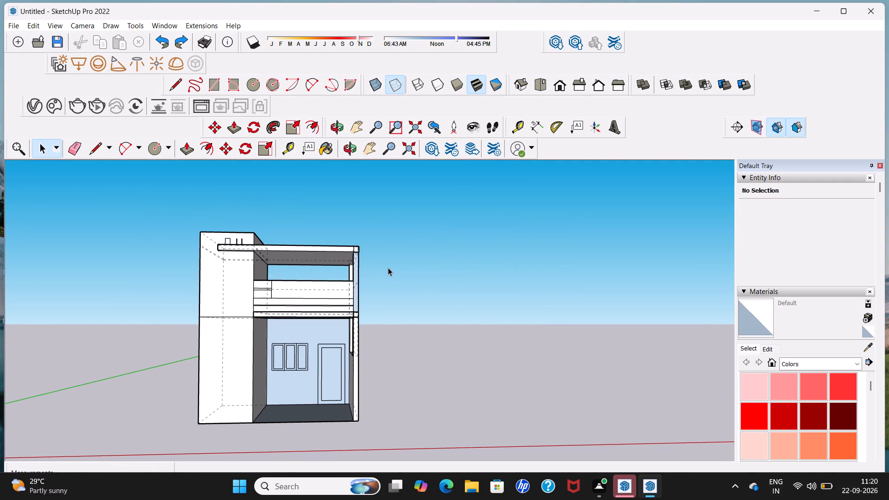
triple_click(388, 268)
Draw a horizontal line joining the tops of the two open vertical lines above the slab band, closing the second upright outline.
scroll(239, 243, up, 14)
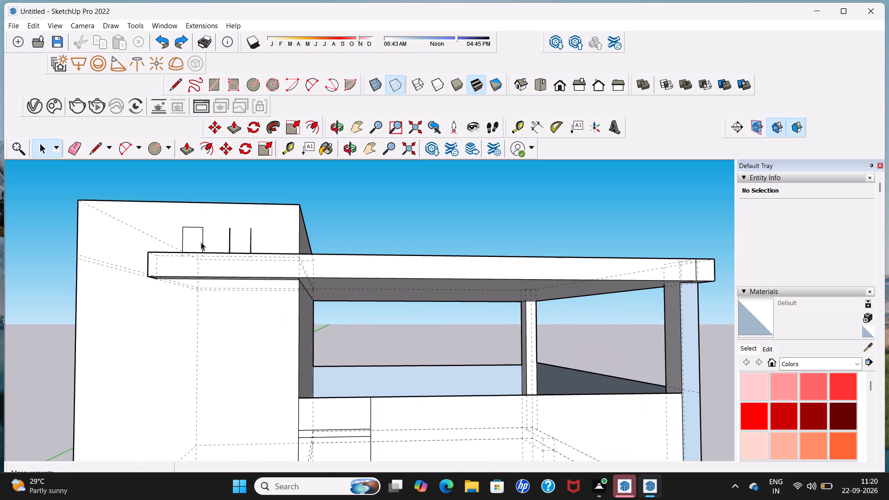
click(98, 148)
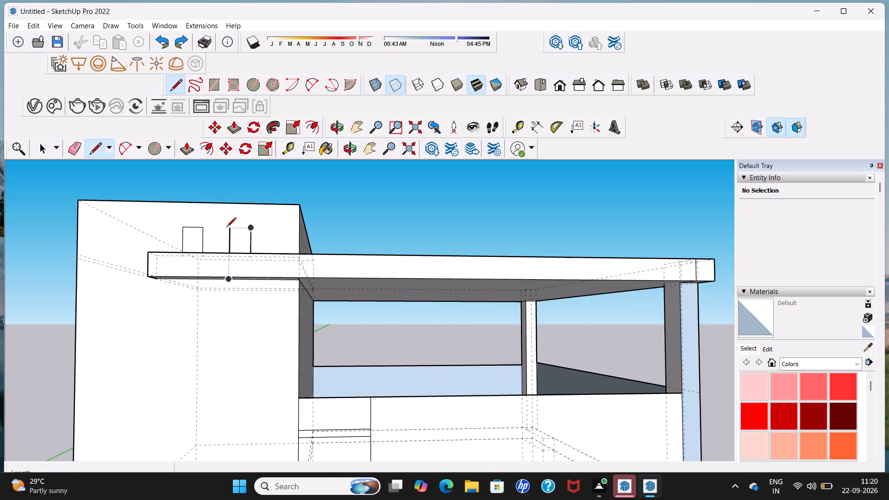
drag(227, 228, 232, 228)
click(249, 229)
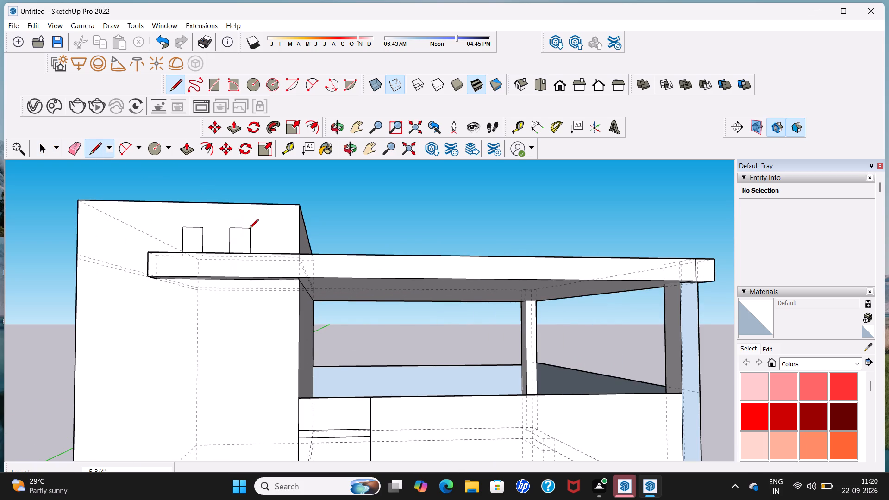
Inspect the two upright outlines above the slab band and the whole house from the front and from above.
scroll(253, 231, down, 4)
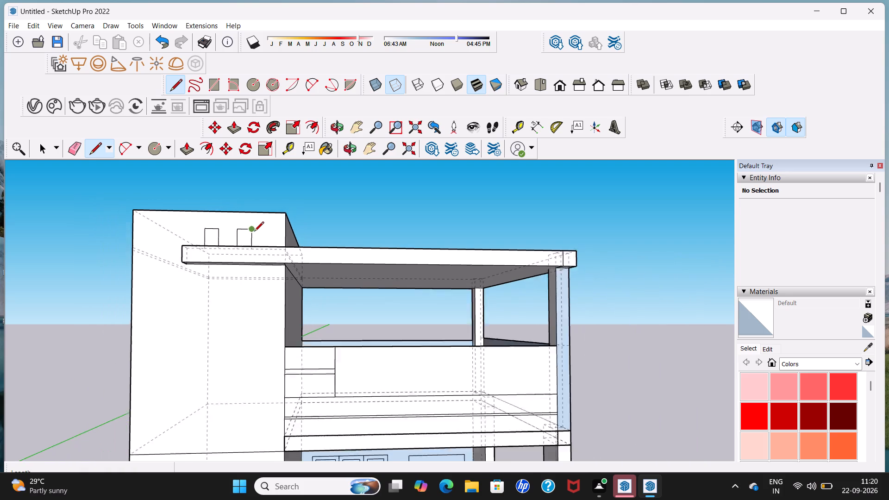
scroll(254, 232, down, 2)
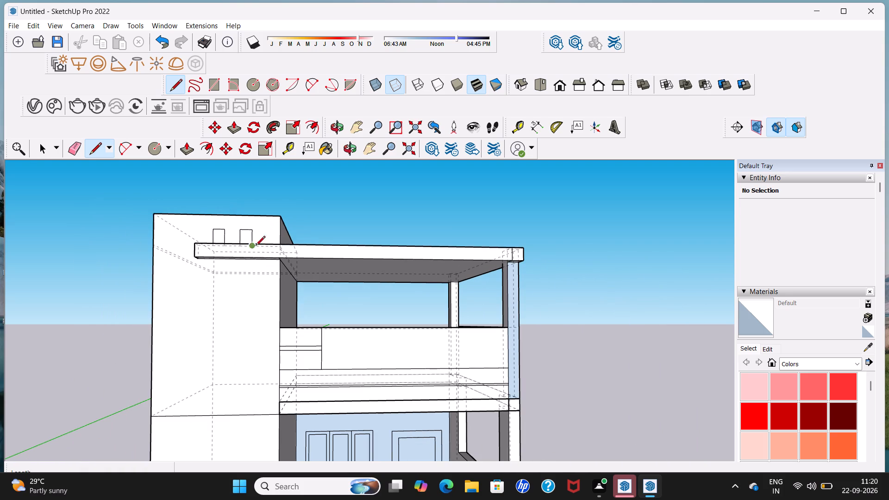
scroll(257, 280, up, 6)
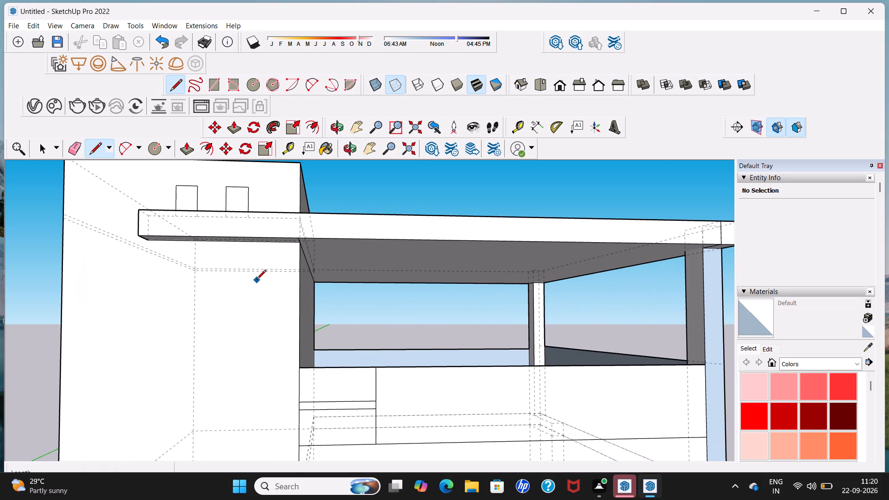
middle_drag(263, 299, 151, 346)
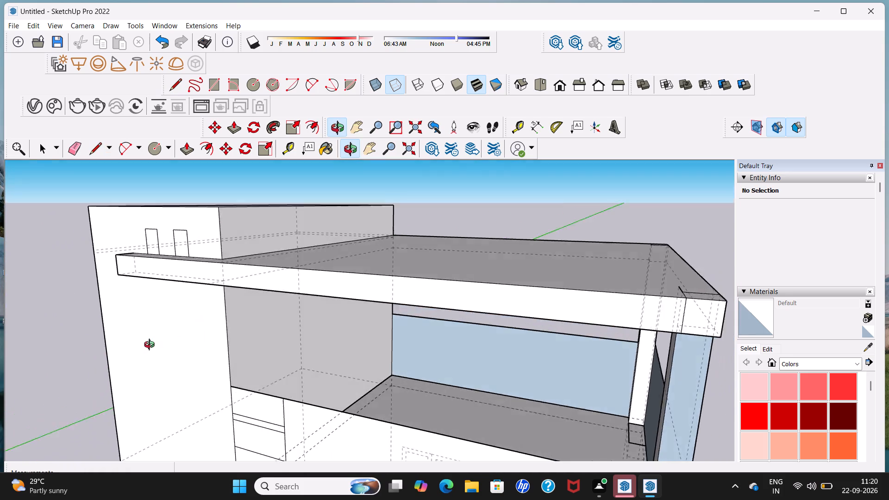
middle_drag(151, 346, 336, 332)
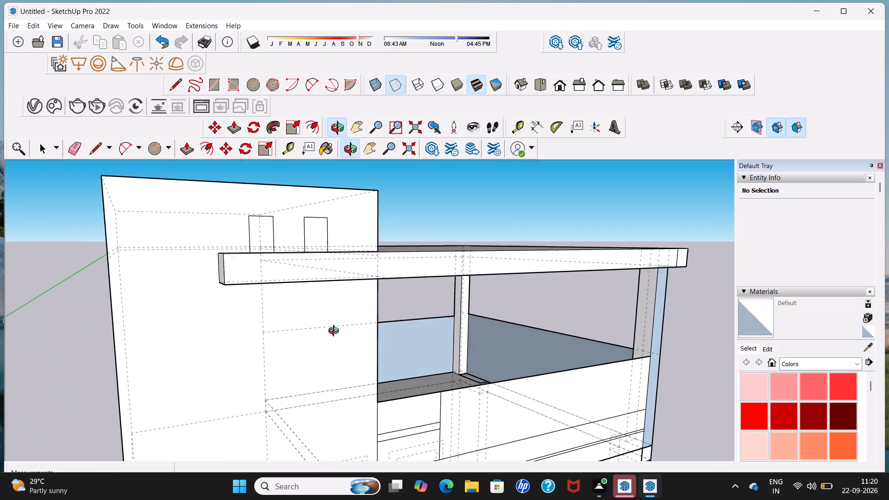
middle_drag(336, 332, 268, 408)
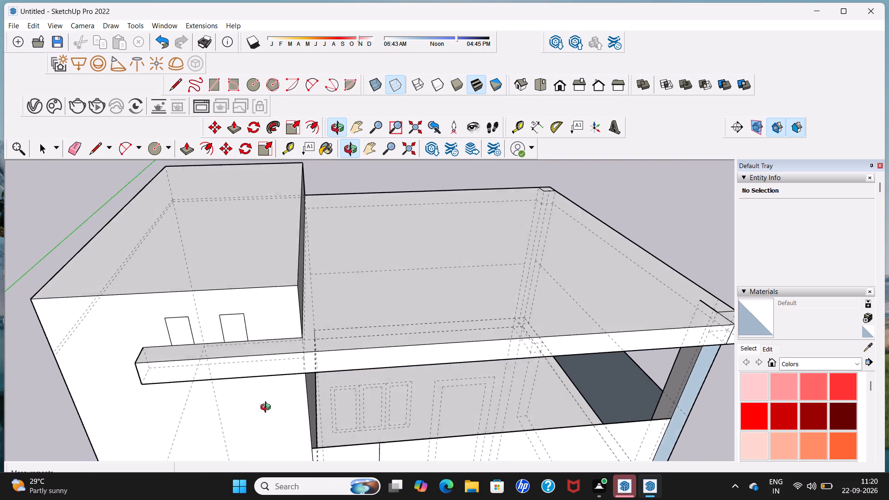
middle_drag(268, 408, 238, 325)
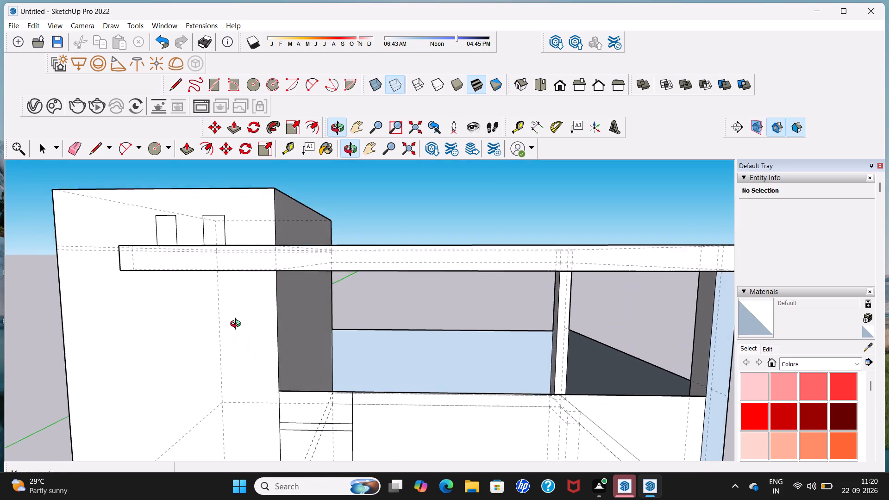
middle_drag(238, 325, 237, 322)
scroll(238, 320, down, 14)
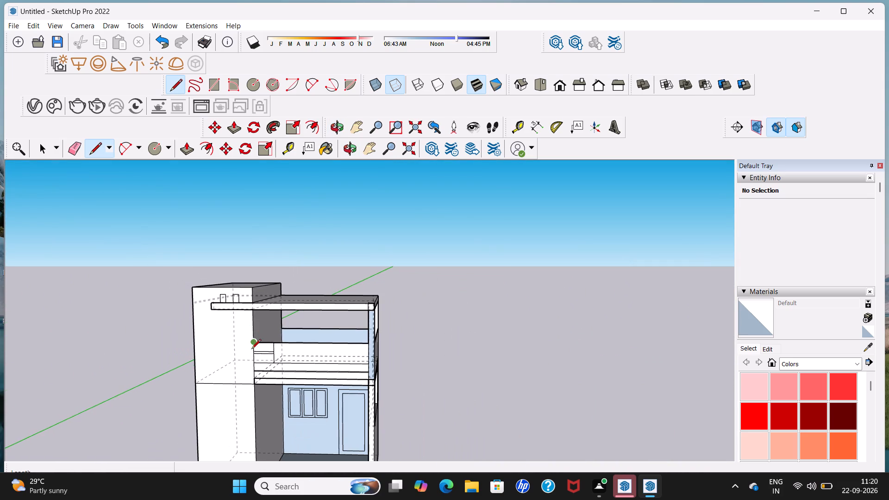
scroll(250, 365, down, 1)
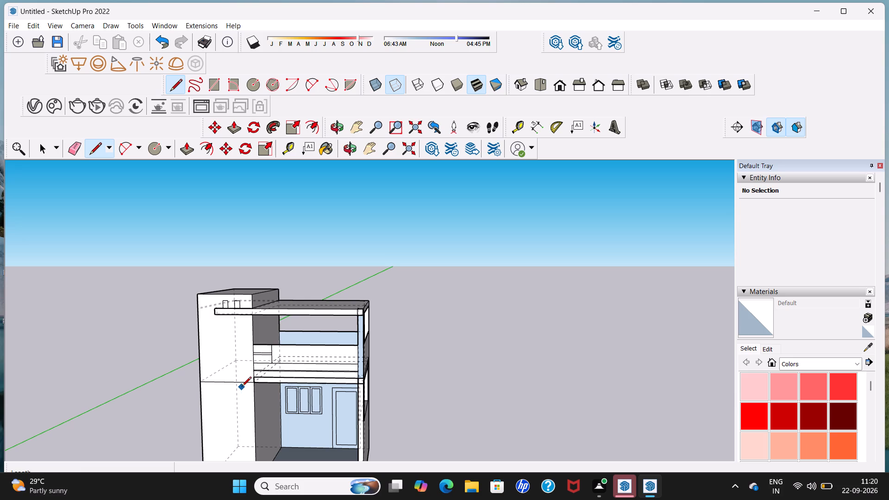
key(space)
key(space)
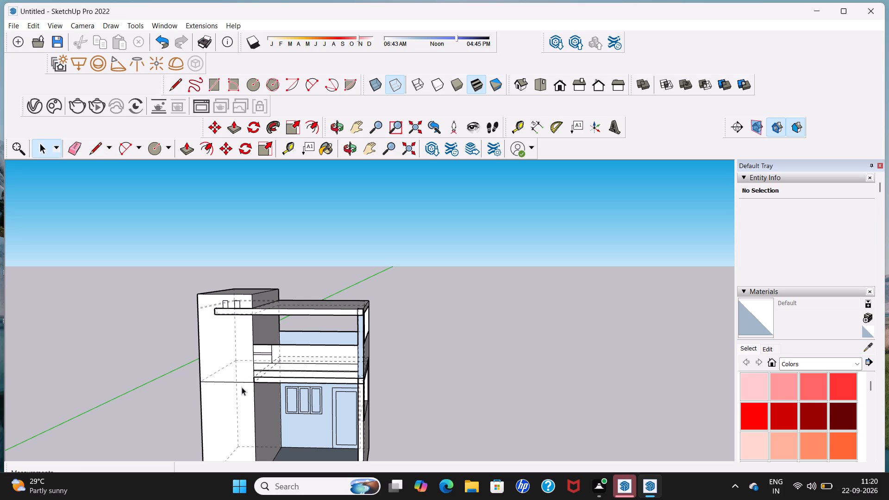
middle_drag(242, 387, 248, 362)
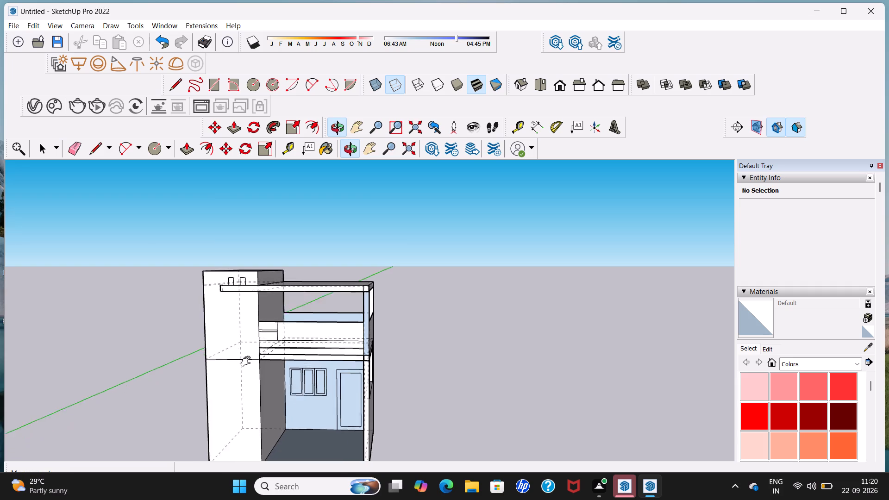
middle_drag(248, 362, 304, 295)
middle_drag(344, 309, 279, 398)
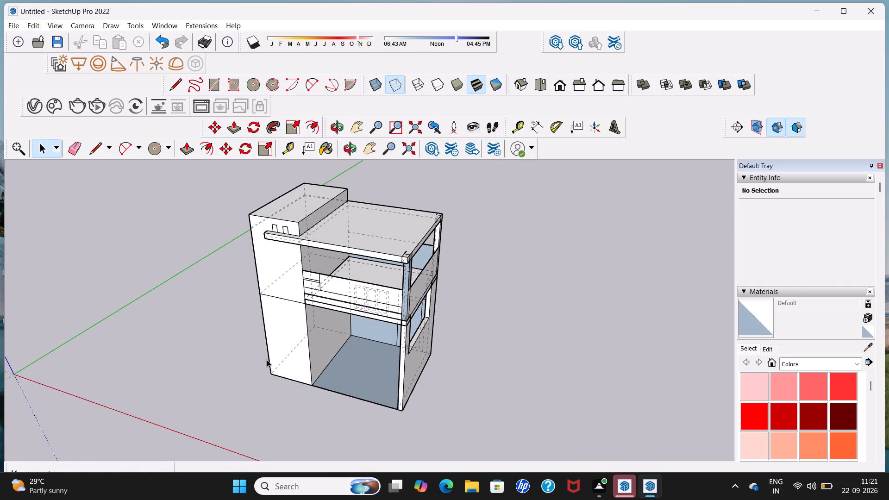
Trace the base of the tall block beside the open bay with lines through its four bottom corners, closing at the outer front corner.
scroll(311, 351, up, 6)
middle_drag(271, 348, 331, 342)
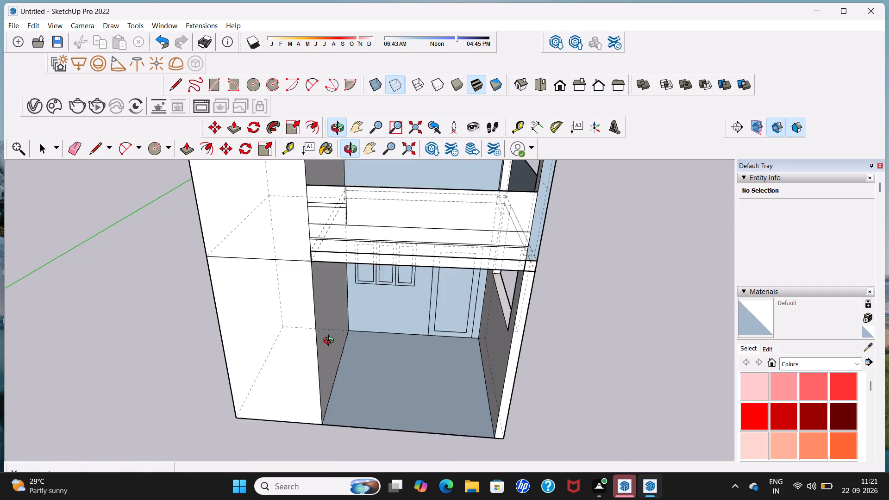
middle_drag(331, 342, 333, 341)
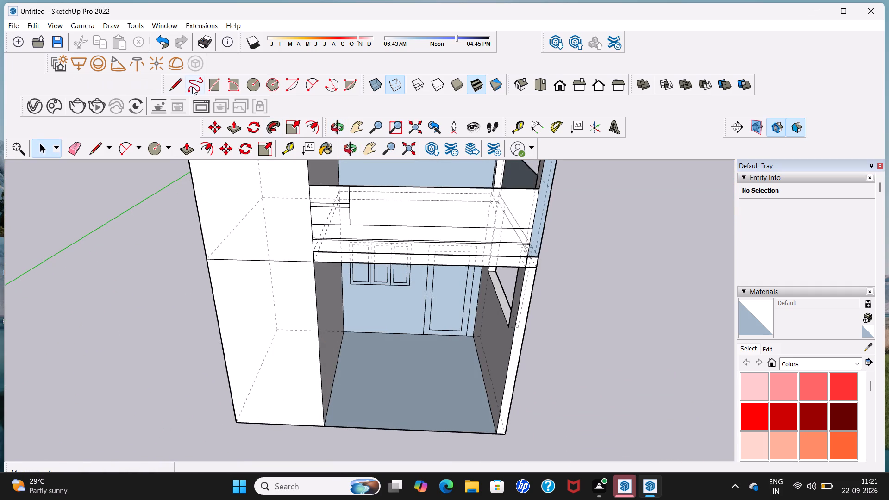
click(174, 87)
drag(238, 418, 238, 419)
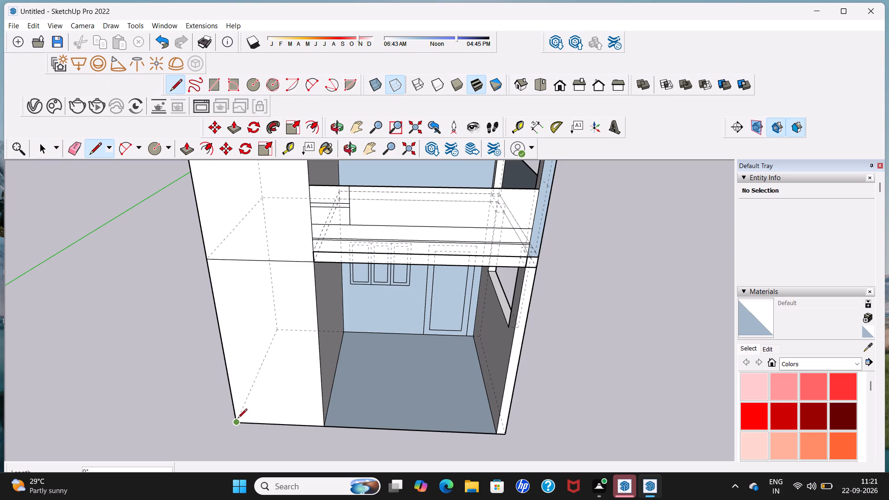
drag(238, 419, 242, 411)
click(280, 330)
click(345, 333)
scroll(345, 344, down, 1)
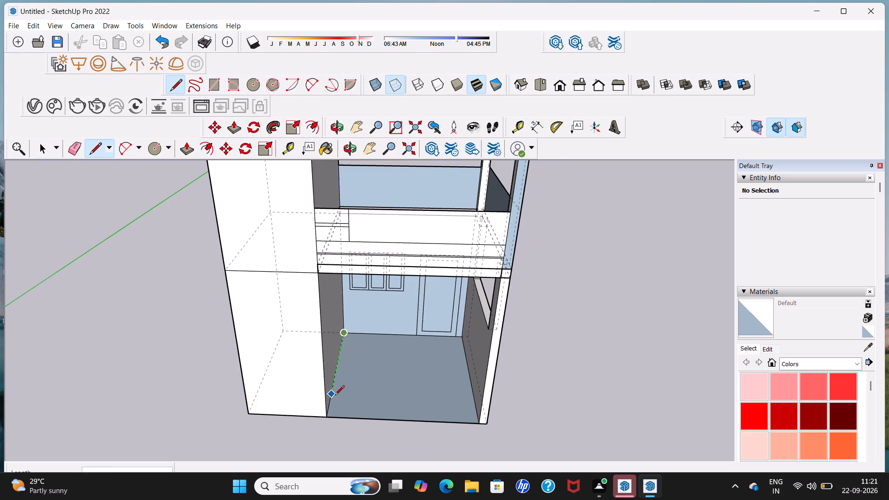
click(323, 417)
click(247, 414)
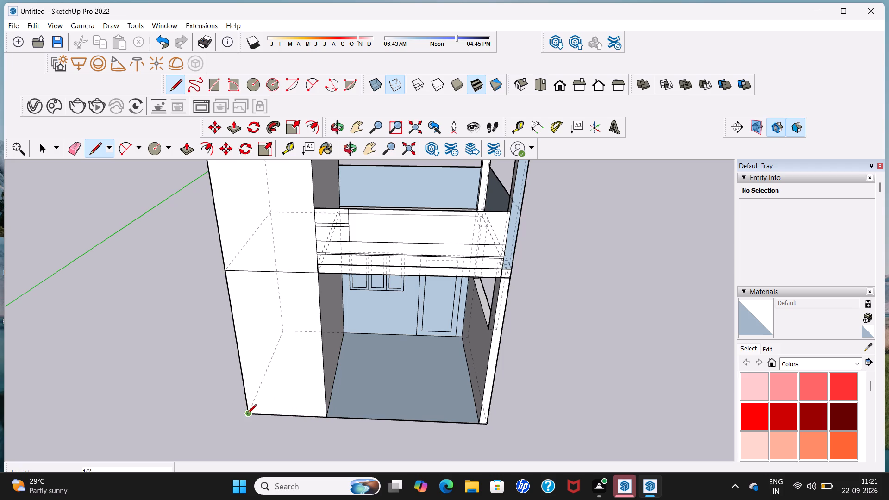
key(space)
middle_drag(290, 396, 292, 388)
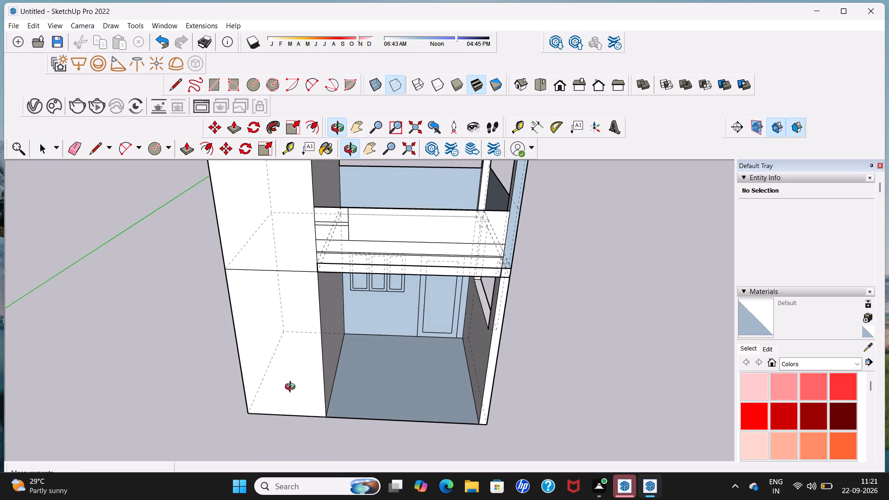
Examine the house from the front, from above and from the side, including the open bay and the tall block.
middle_drag(292, 388, 335, 404)
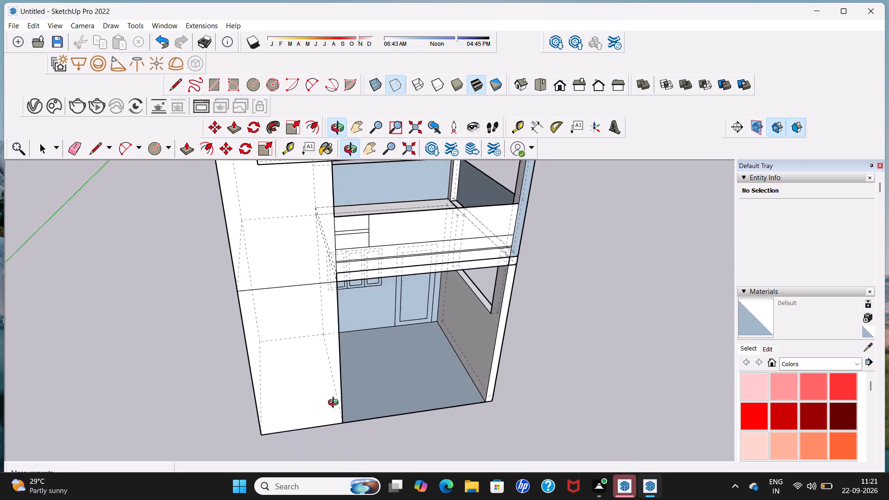
middle_drag(335, 404, 307, 403)
scroll(296, 350, down, 5)
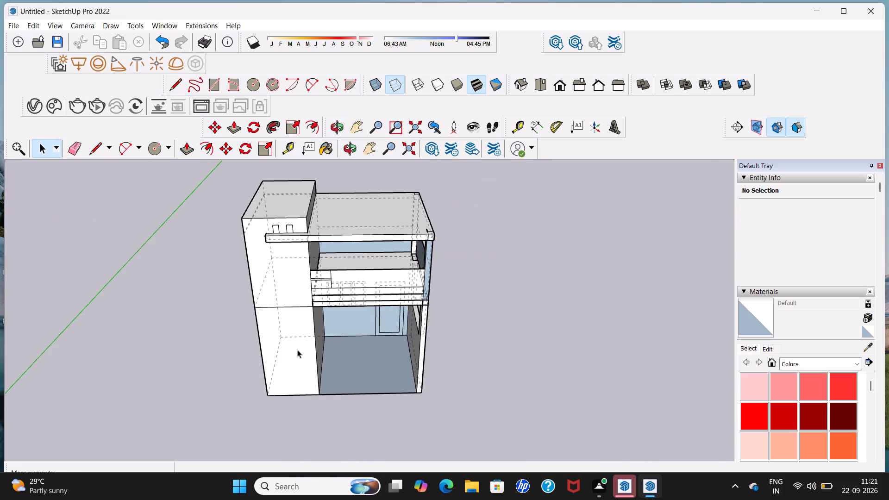
middle_drag(298, 377, 395, 287)
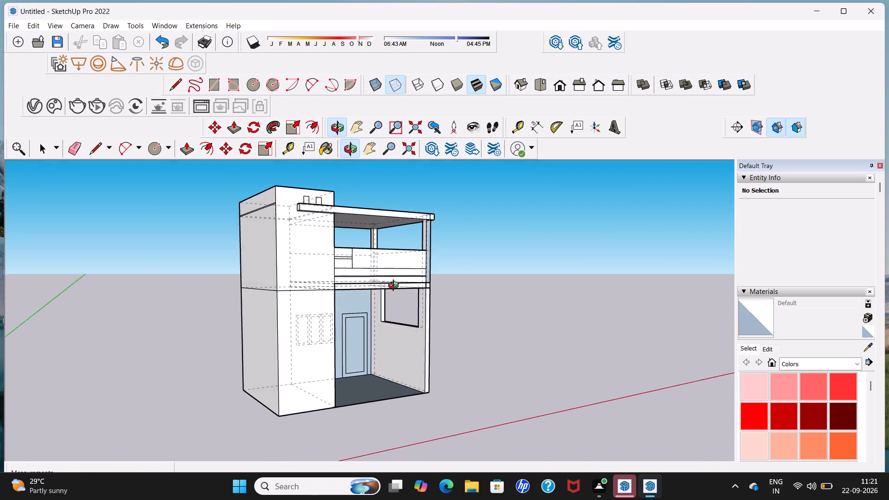
middle_drag(395, 287, 306, 347)
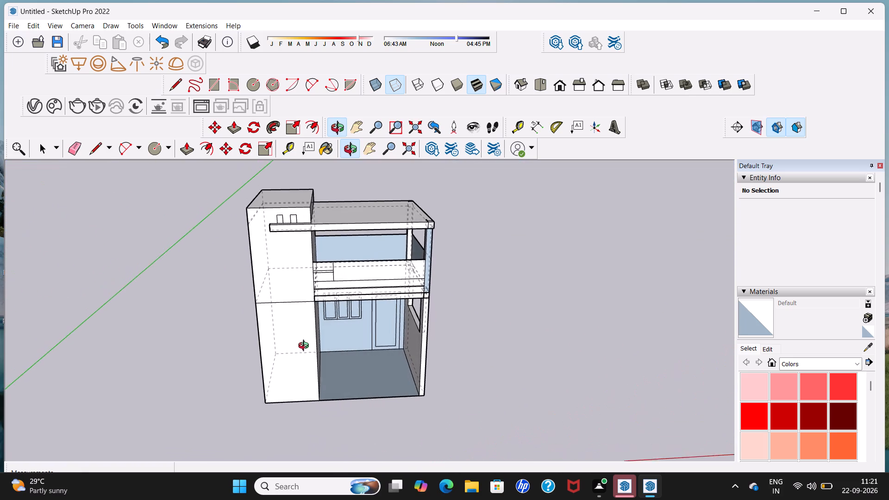
middle_drag(306, 347, 301, 348)
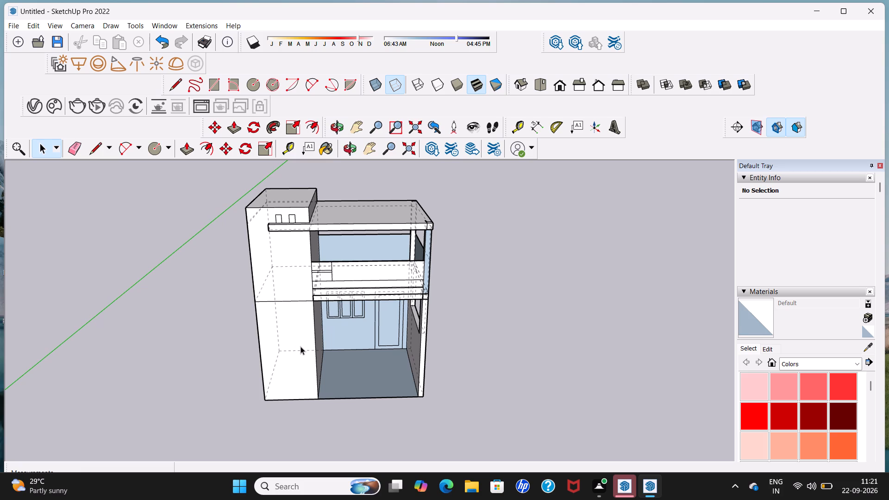
middle_drag(301, 341, 305, 282)
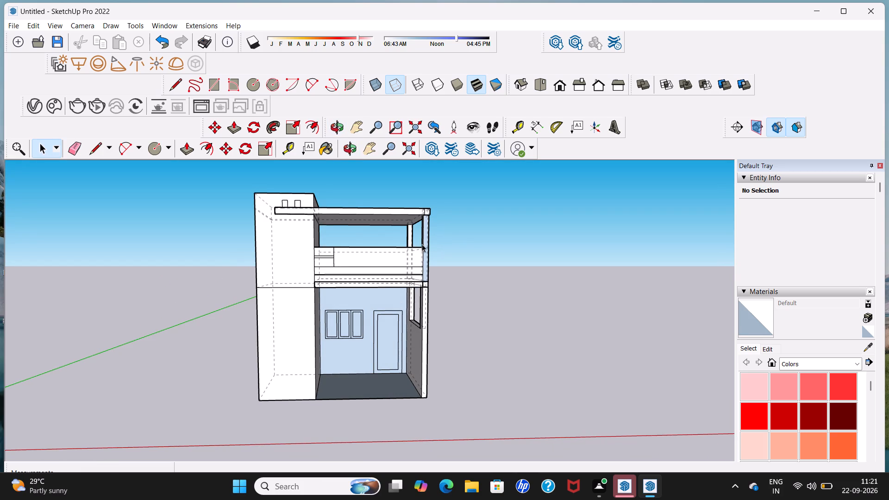
middle_drag(423, 244, 304, 317)
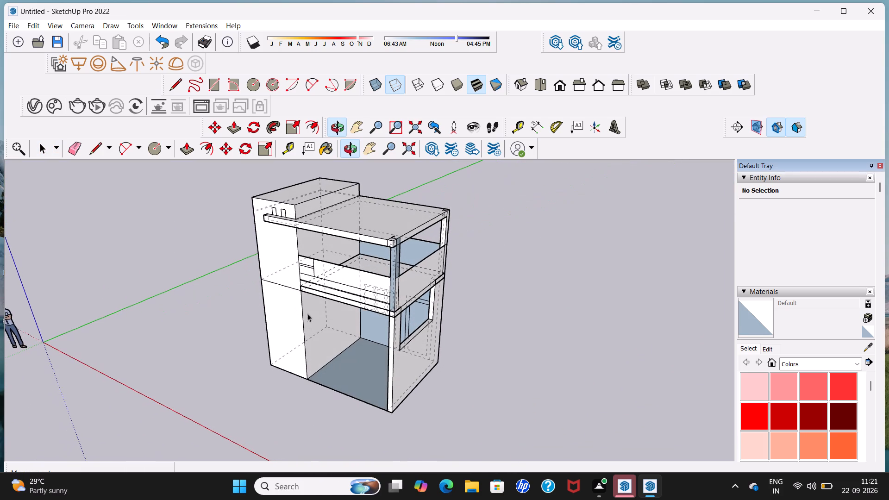
scroll(320, 282, up, 4)
scroll(399, 201, up, 1)
middle_drag(399, 202, 386, 273)
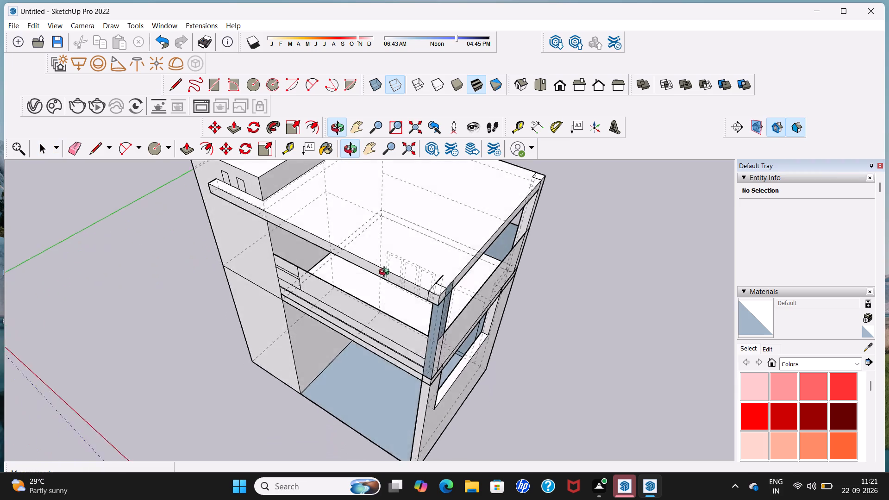
middle_drag(386, 273, 465, 256)
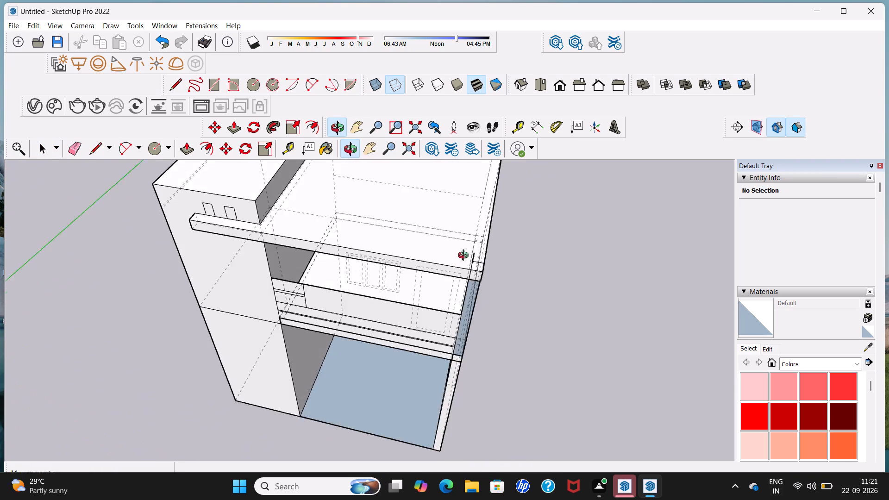
middle_drag(465, 256, 471, 245)
middle_drag(417, 297, 453, 230)
middle_drag(396, 258, 396, 261)
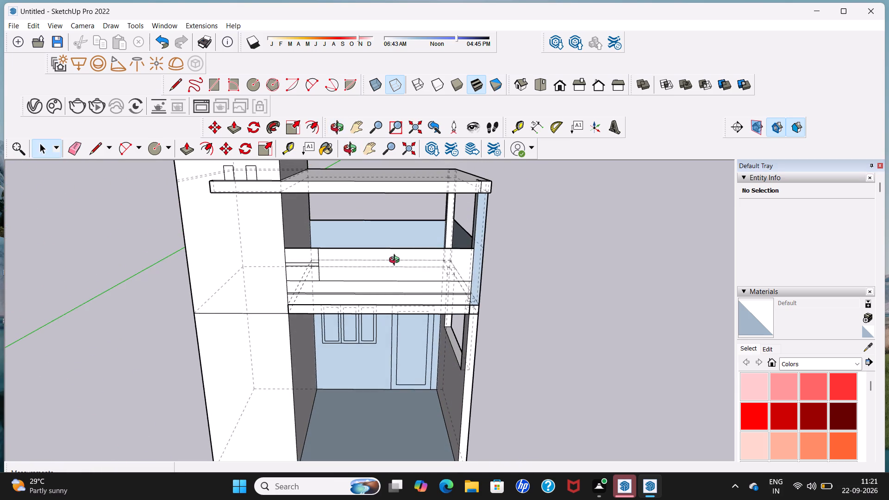
middle_drag(396, 261, 411, 256)
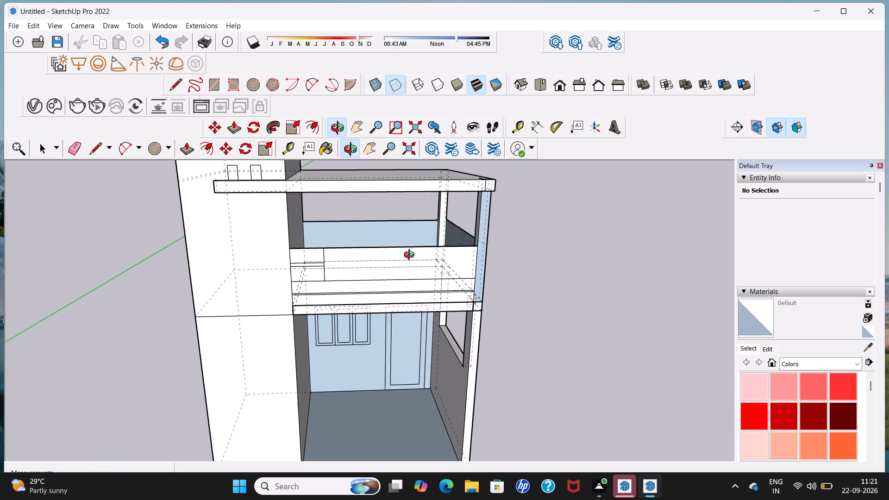
middle_drag(411, 256, 420, 262)
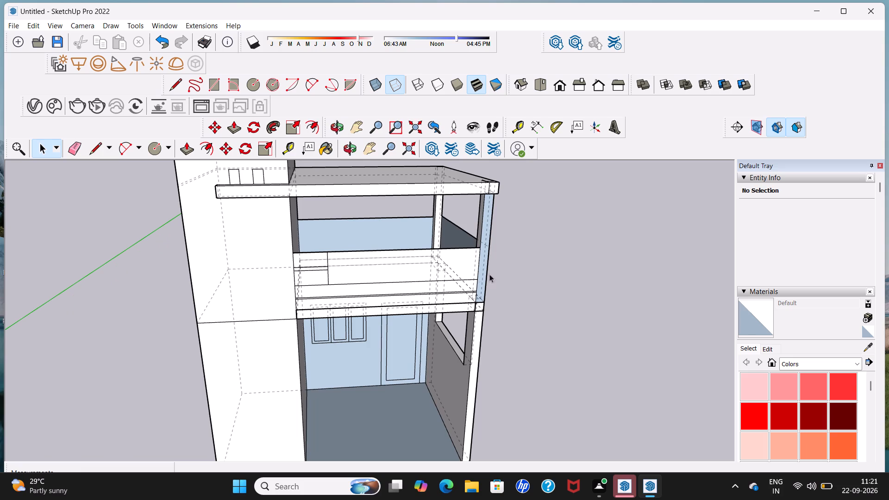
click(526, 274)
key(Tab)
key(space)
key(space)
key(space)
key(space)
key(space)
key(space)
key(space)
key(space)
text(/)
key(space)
Examine the whole house front and the slab band crossing the tall block from eye level.
scroll(526, 274, down, 8)
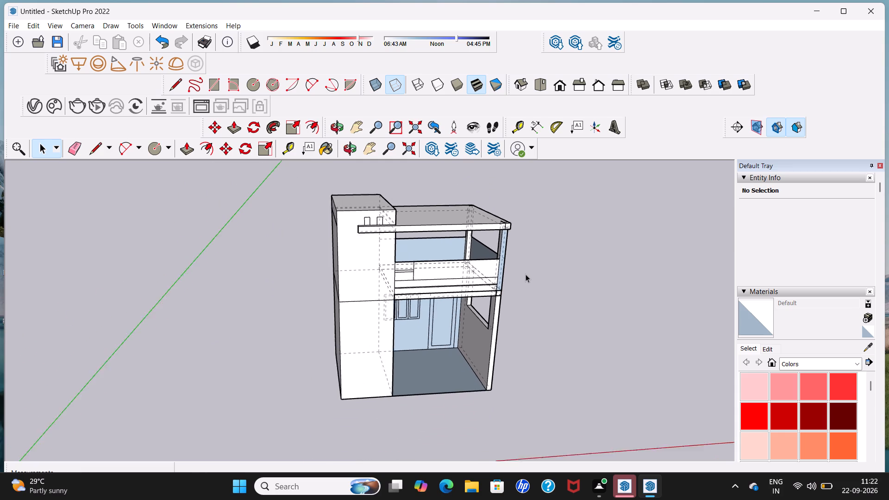
scroll(526, 274, down, 1)
middle_drag(526, 274, 447, 236)
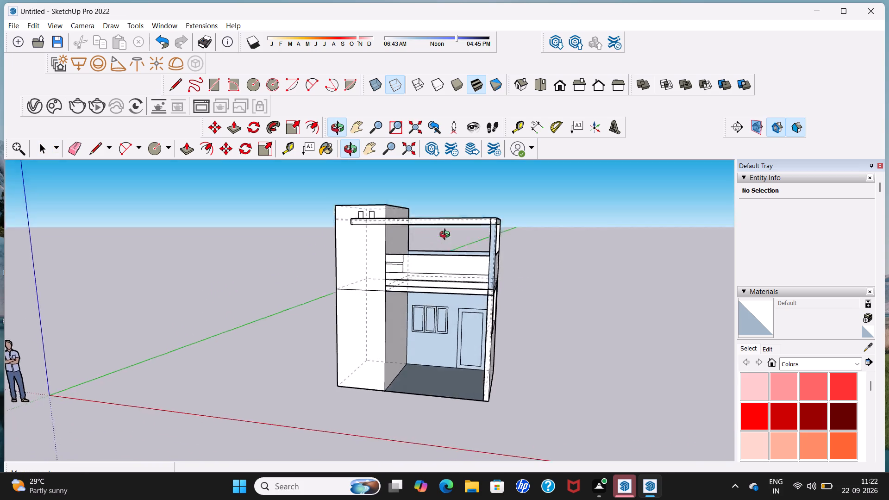
middle_drag(447, 236, 452, 216)
scroll(450, 258, up, 5)
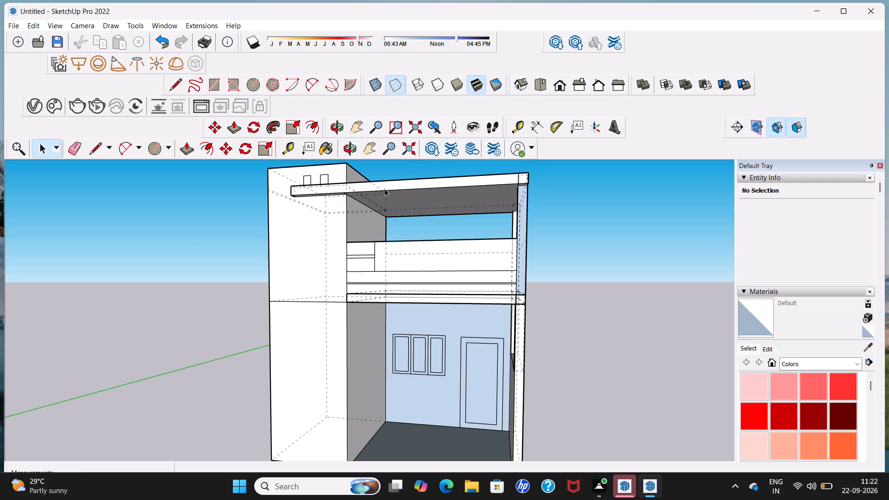
scroll(384, 188, down, 4)
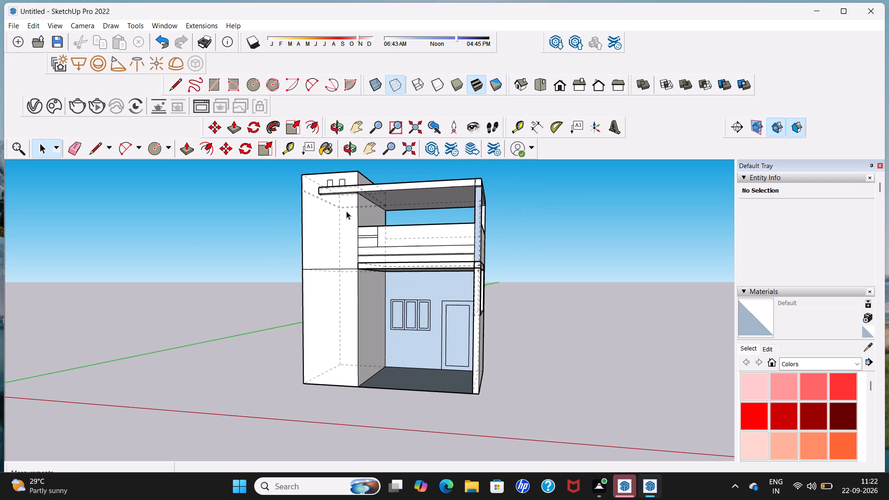
shift+middle_drag(345, 207, 351, 274)
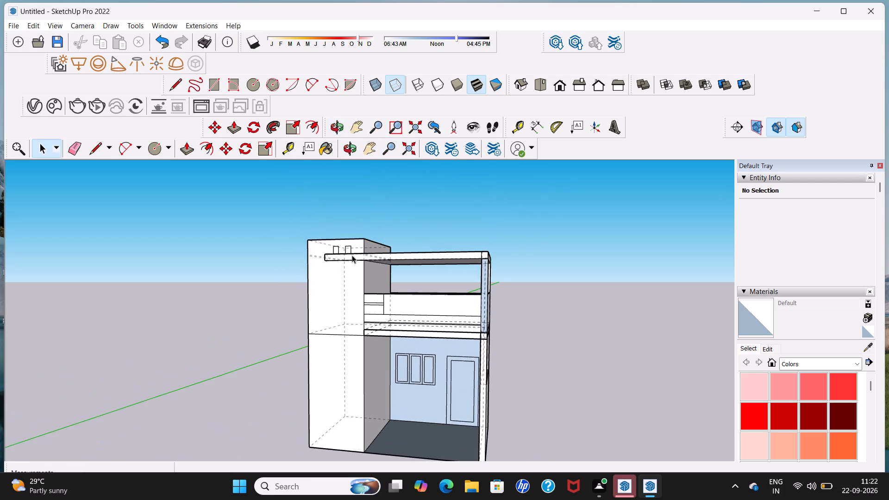
middle_drag(352, 255, 358, 220)
Draw a vertical line about 6' 3 1/4" long on the tall block's front, from the slab band's underside to the mid-height horizontal line, aligned with the second upright outline's outer edge.
scroll(358, 222, up, 1)
scroll(351, 264, up, 3)
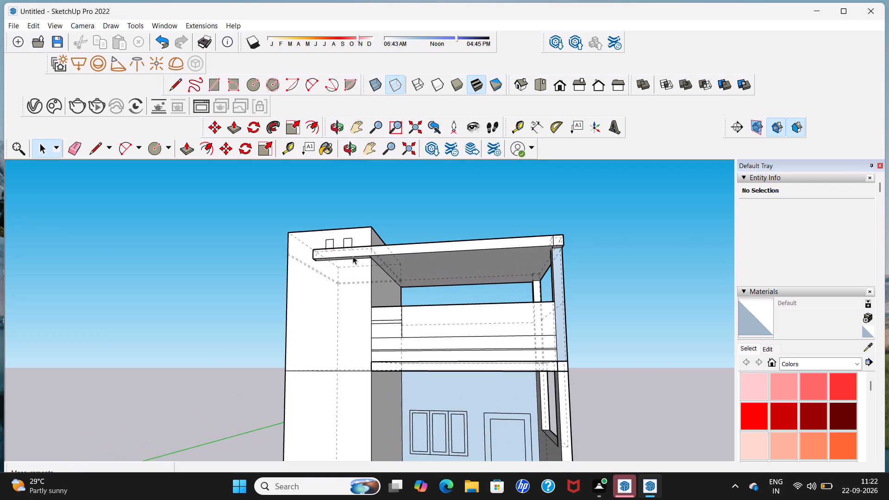
scroll(353, 262, up, 4)
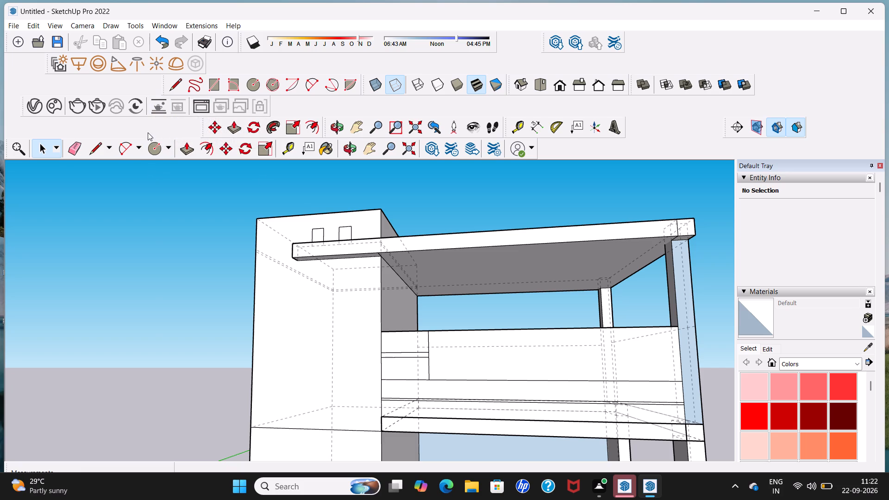
click(174, 82)
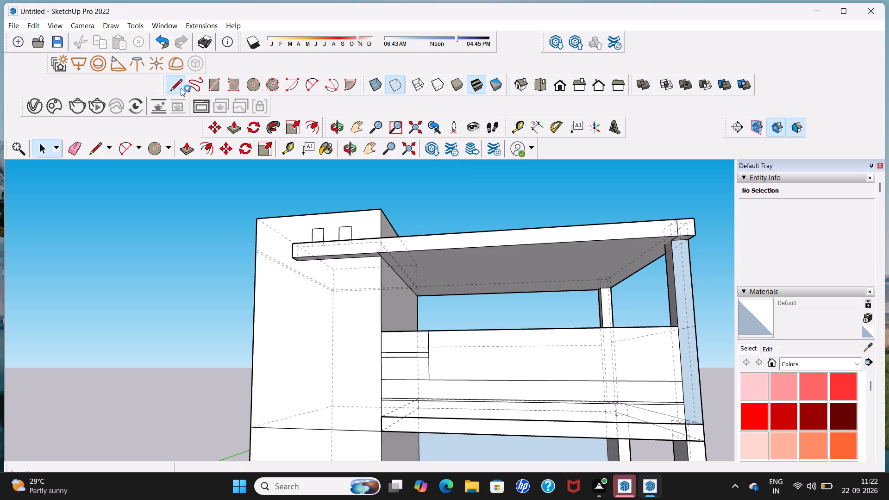
scroll(352, 269, up, 8)
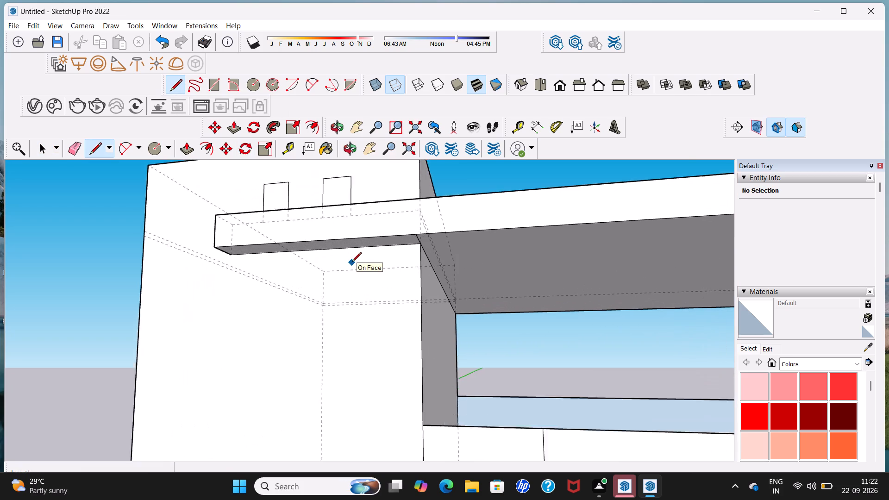
scroll(352, 262, up, 1)
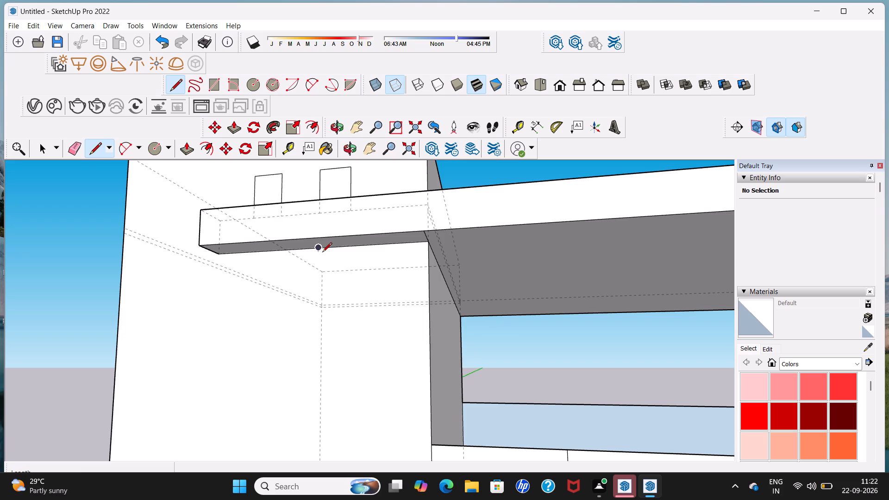
scroll(321, 251, up, 4)
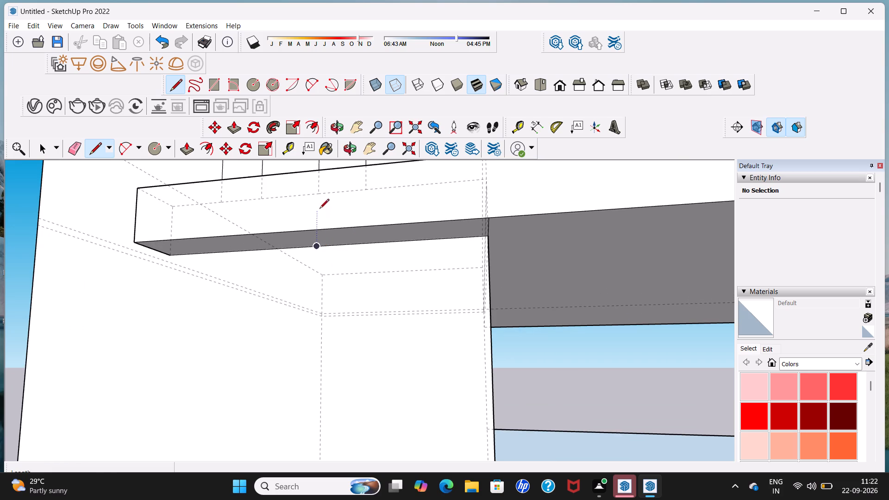
click(322, 249)
scroll(320, 338, down, 4)
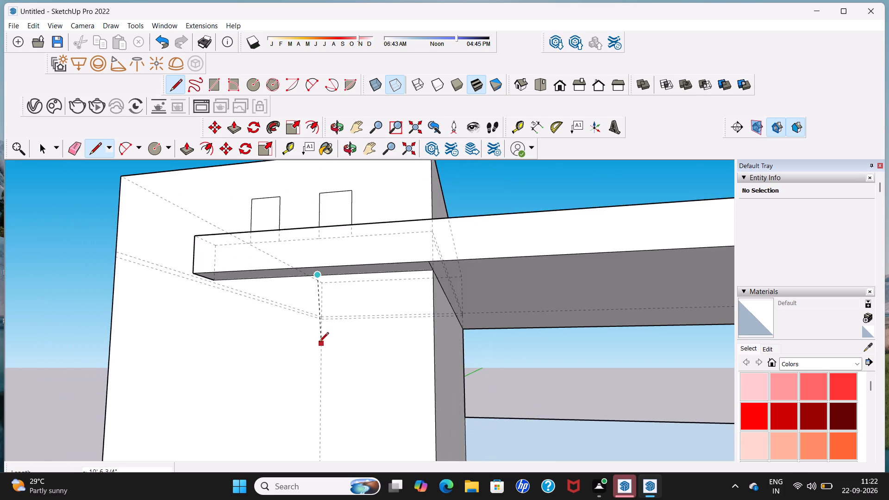
scroll(319, 343, down, 19)
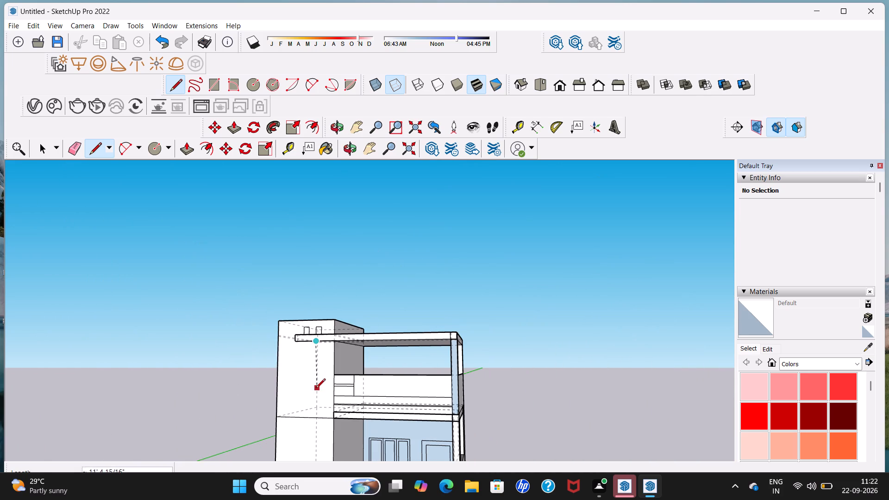
click(313, 418)
Draw a vertical line about 6' 3 1/4" long from the slab band's underside to the mid-height line, aligned with the second upright outline's bay-side edge.
scroll(324, 354, up, 10)
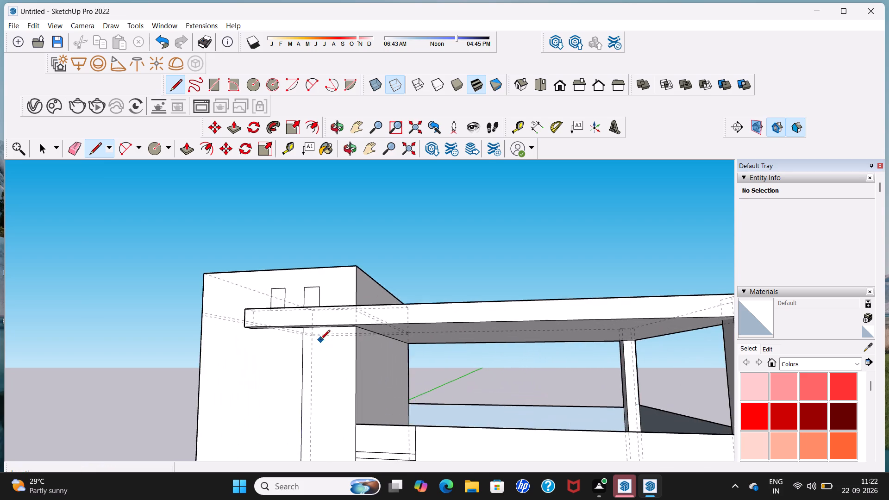
scroll(320, 339, up, 5)
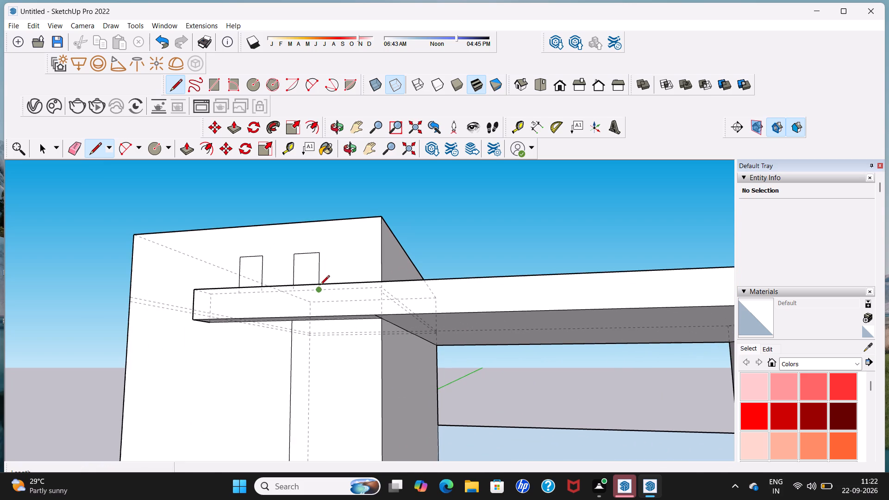
scroll(319, 283, up, 4)
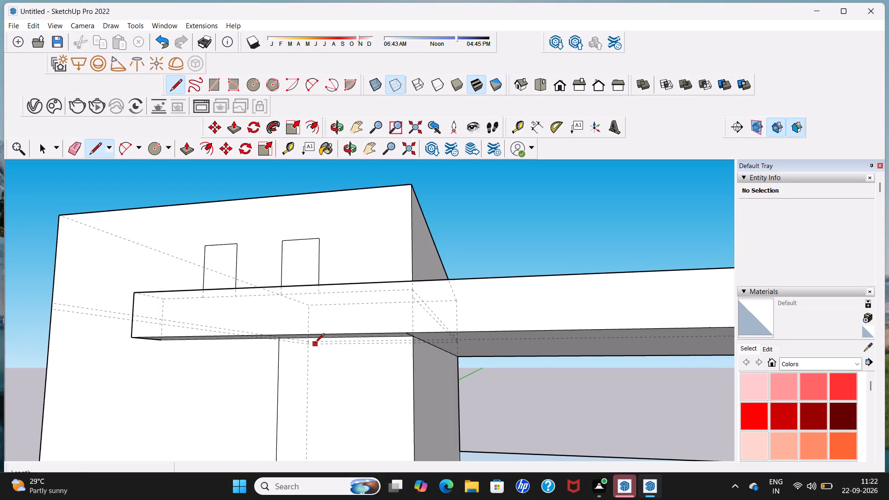
scroll(315, 346, up, 9)
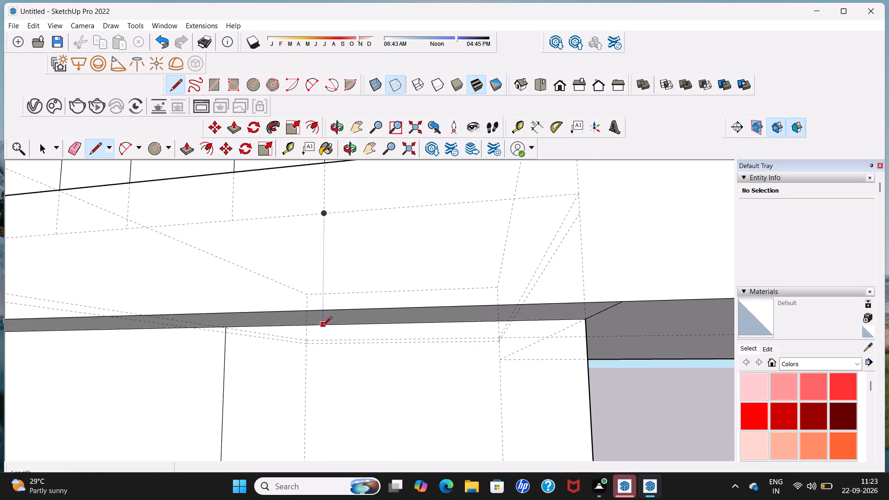
click(322, 327)
scroll(320, 381, down, 11)
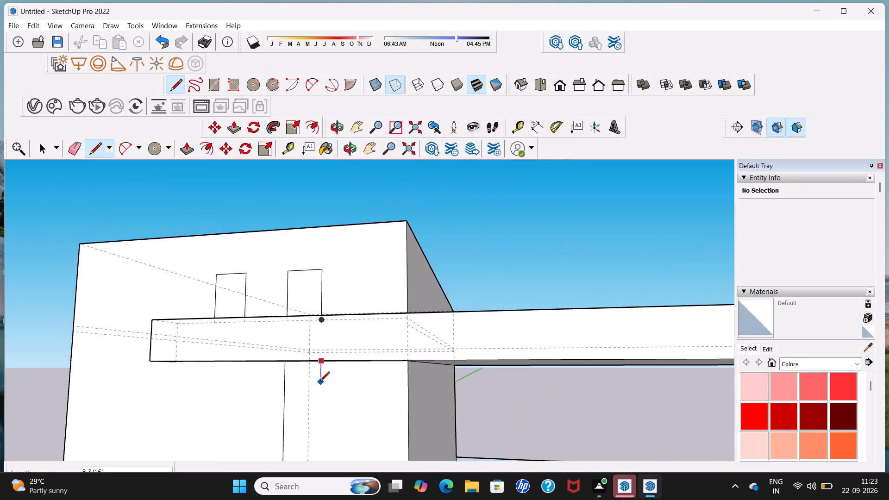
scroll(320, 382, down, 18)
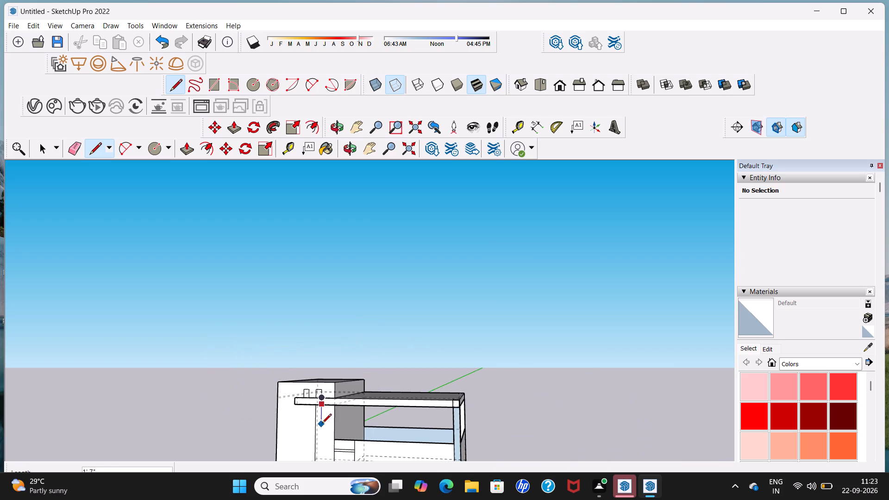
scroll(322, 424, down, 6)
middle_drag(322, 428, 325, 370)
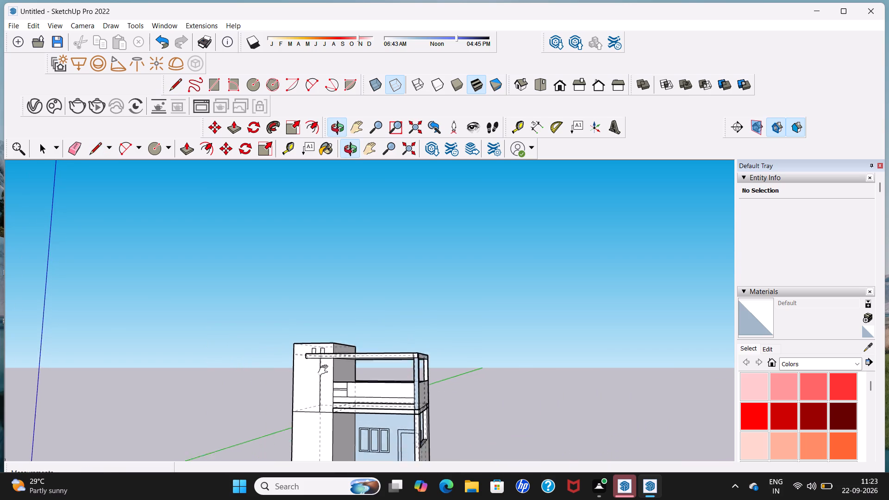
middle_drag(325, 370, 326, 323)
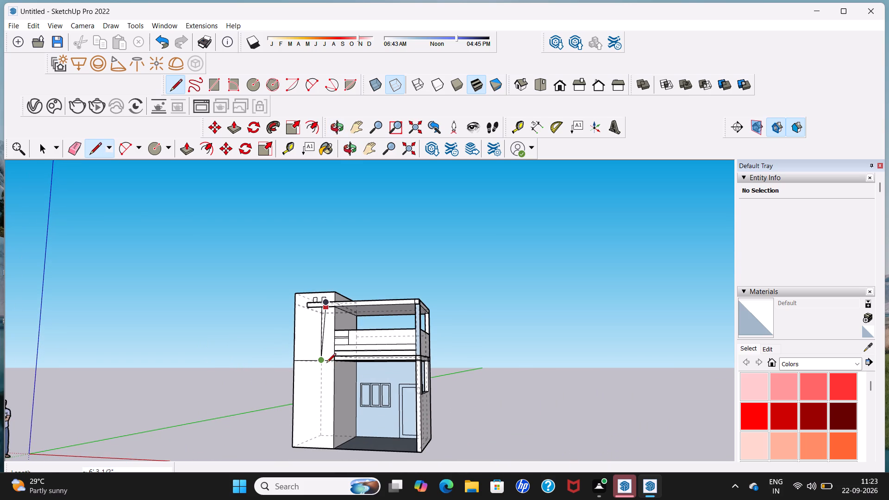
scroll(328, 361, up, 5)
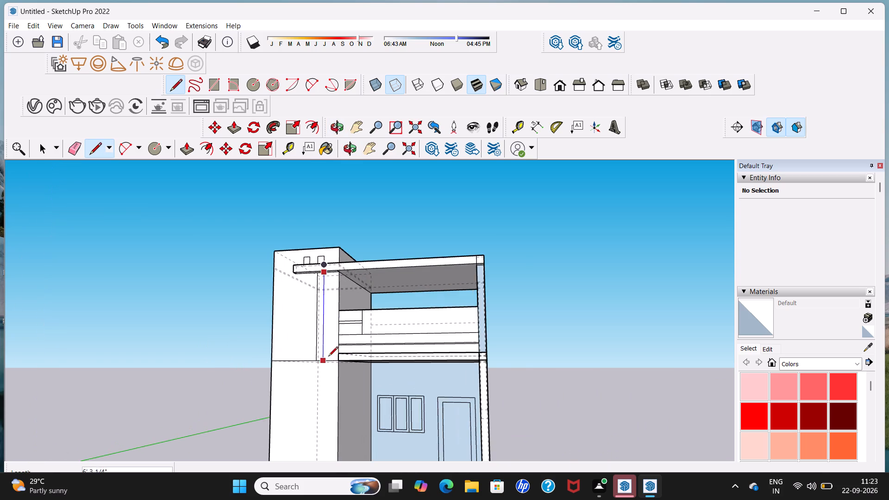
scroll(326, 357, up, 3)
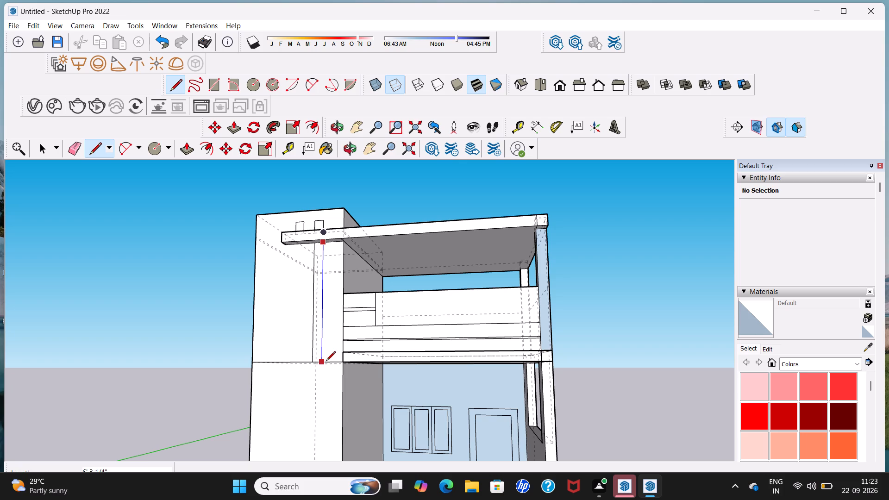
click(326, 362)
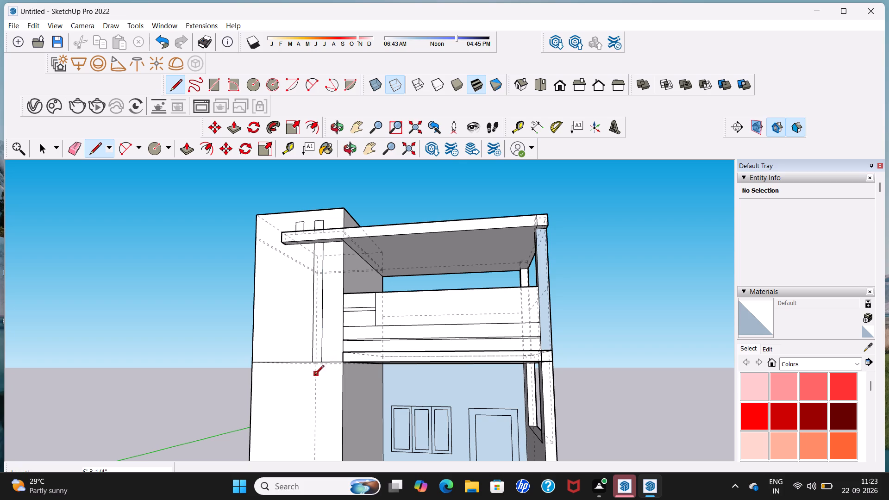
Continue both vertical lines on the tall block's front from the mid-height horizontal line down to the base edge, each about 10' long.
click(314, 367)
scroll(308, 401, down, 6)
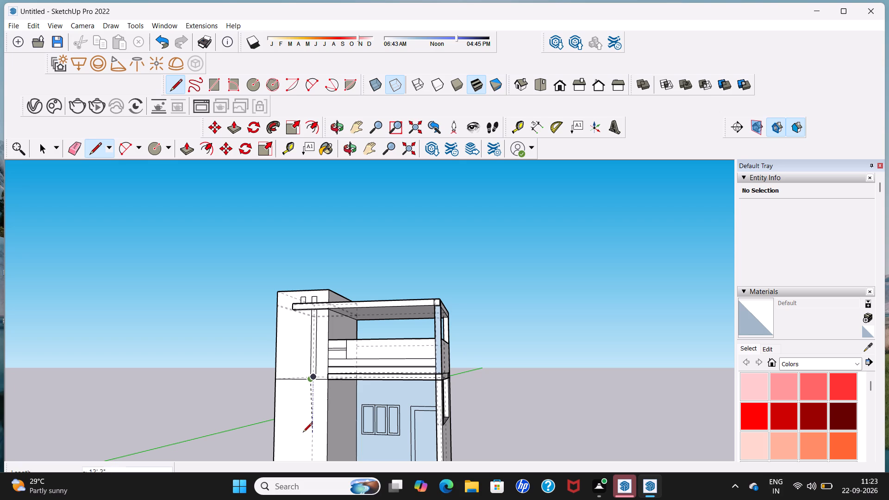
scroll(293, 430, down, 8)
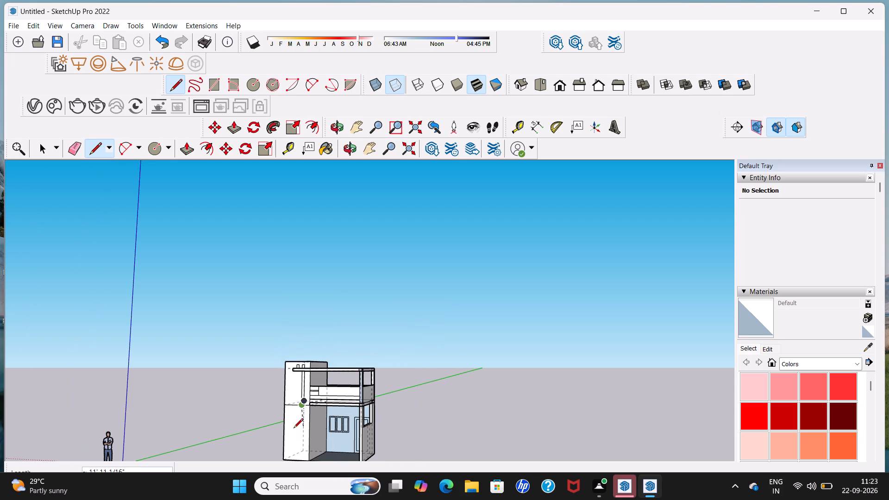
middle_drag(294, 429, 356, 362)
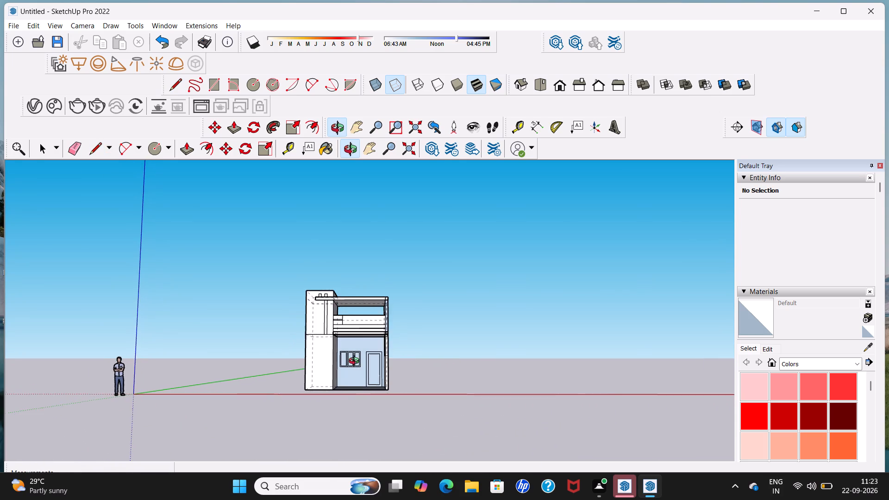
middle_drag(356, 362, 357, 362)
scroll(349, 352, up, 5)
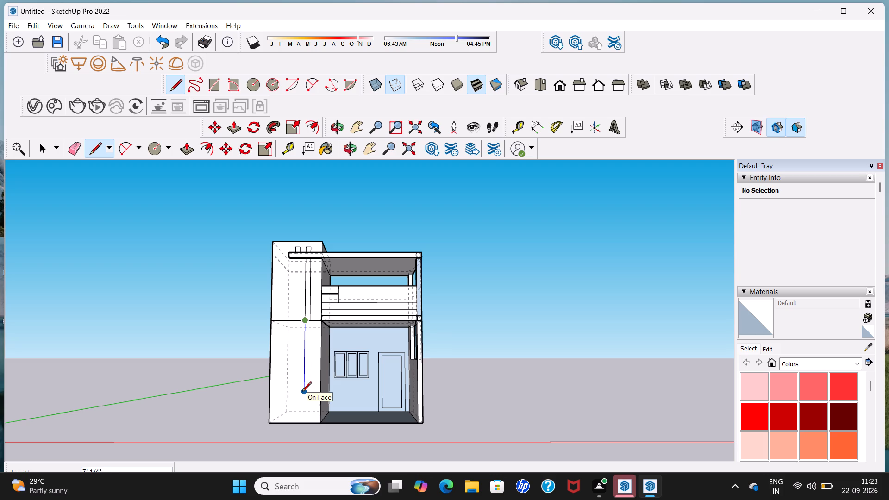
click(297, 424)
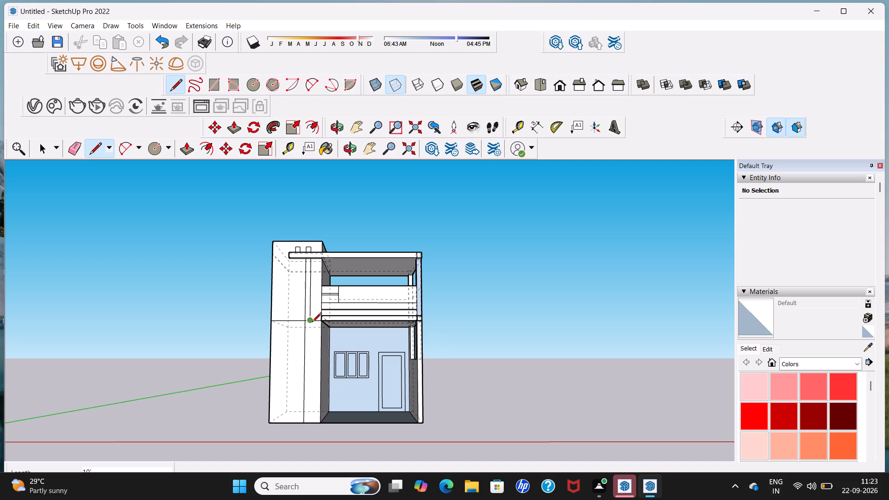
click(312, 323)
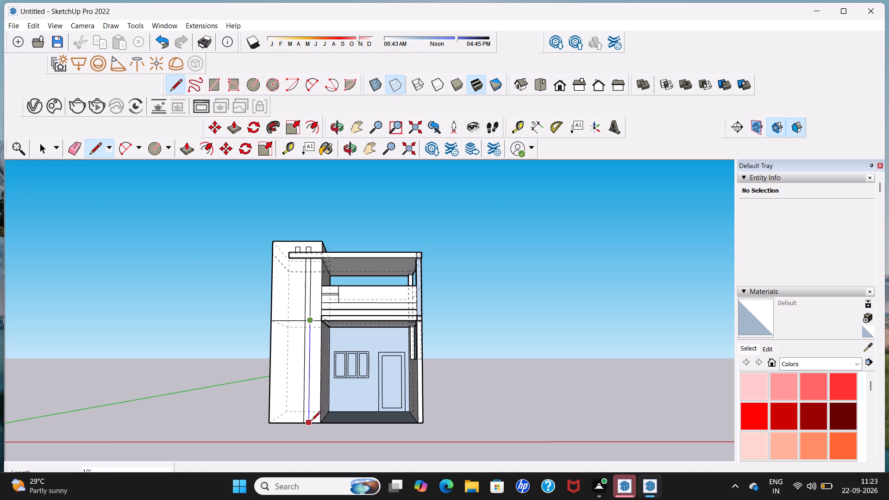
click(311, 422)
key(space)
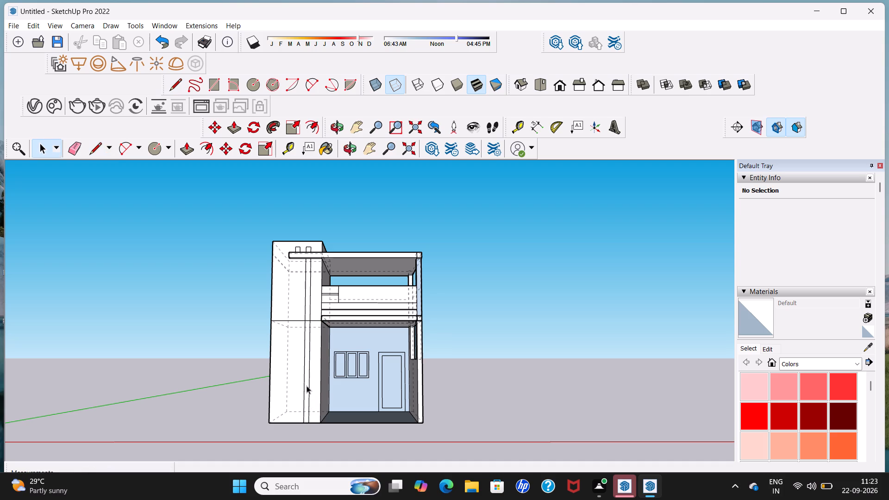
Switch the material library to the Glass and Mirrors collection.
middle_drag(284, 363, 355, 446)
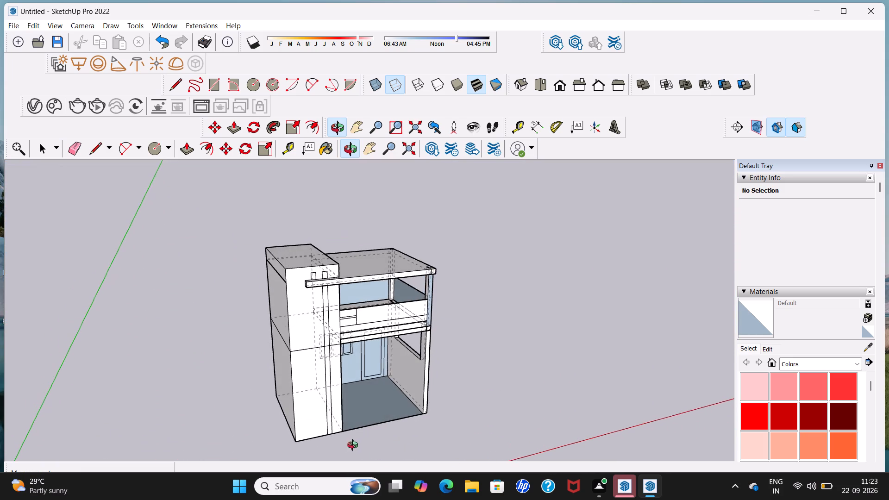
middle_drag(355, 446, 353, 446)
middle_drag(324, 376, 454, 355)
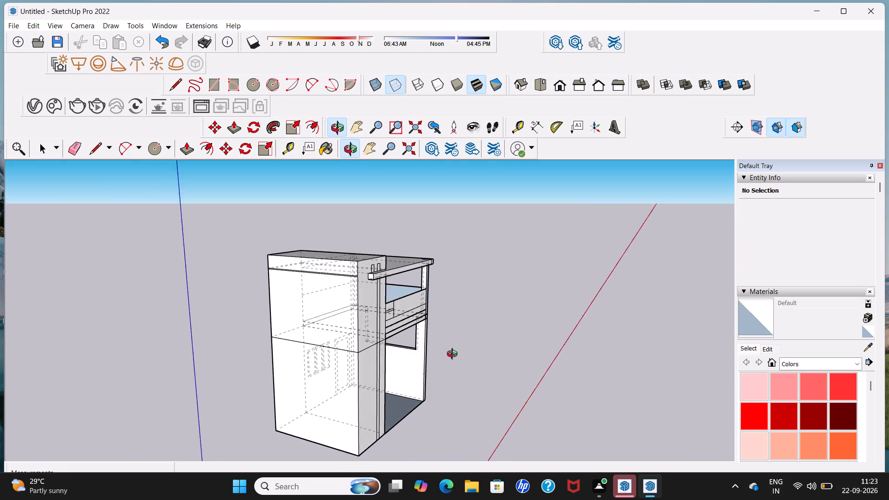
middle_drag(454, 355, 460, 352)
middle_drag(392, 342, 284, 350)
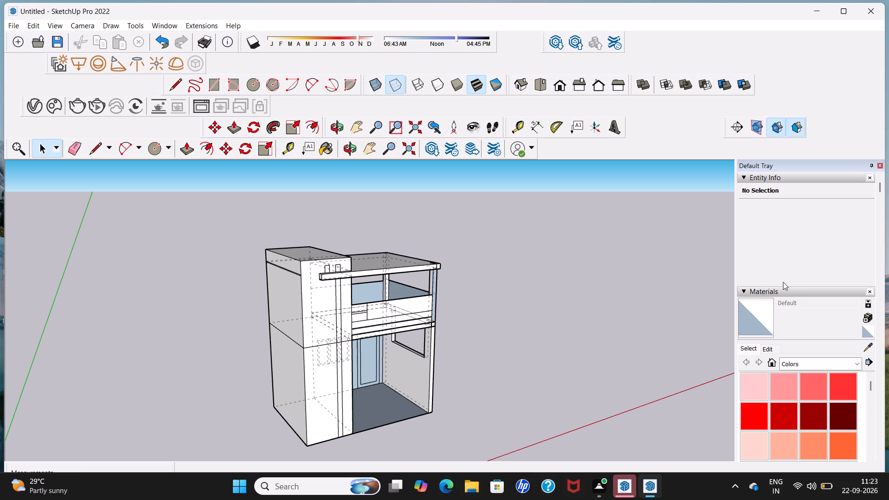
click(860, 366)
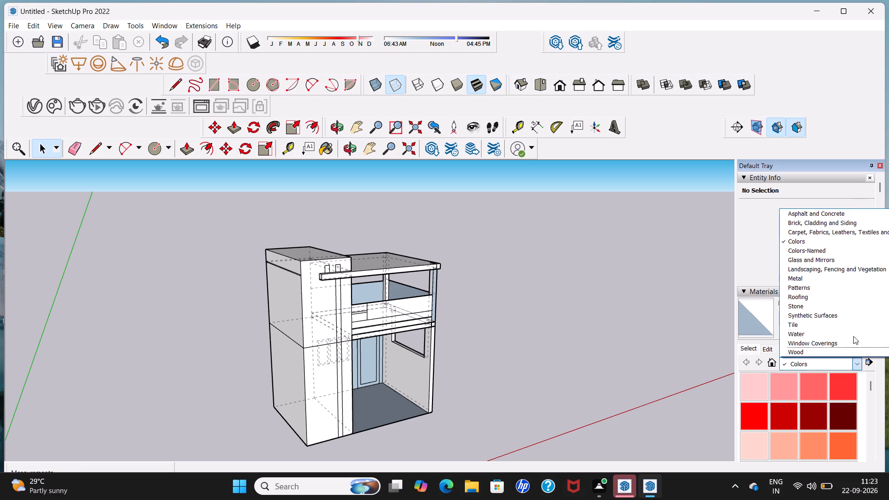
click(823, 261)
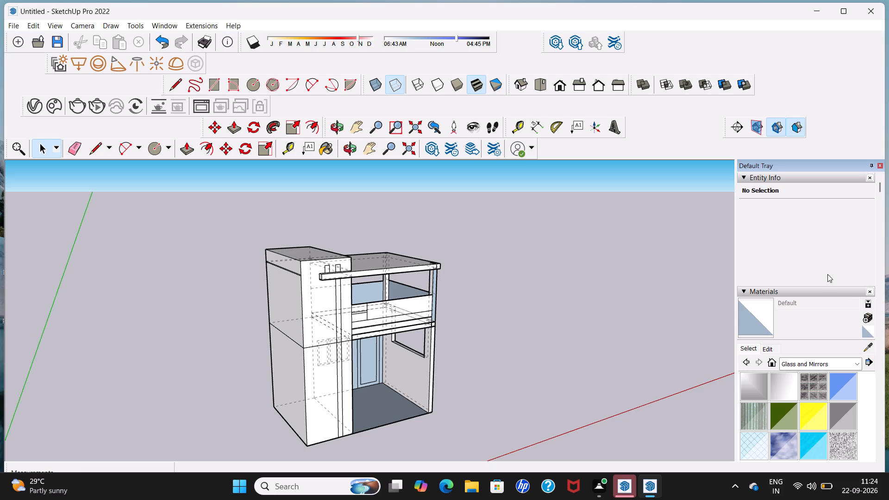
click(858, 366)
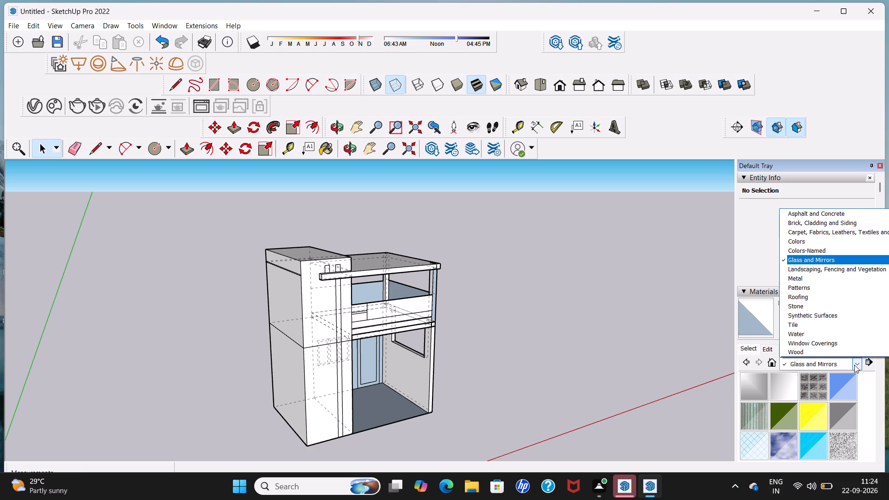
click(854, 365)
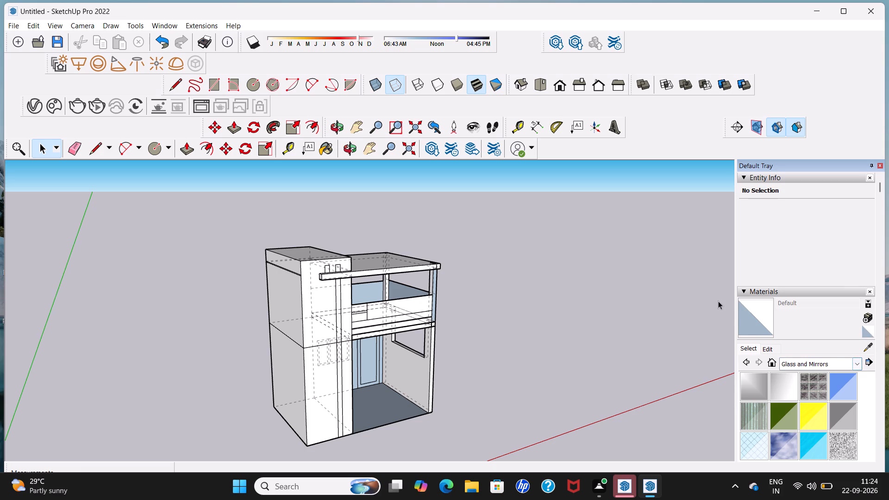
Close the Materials section of the tray.
click(873, 292)
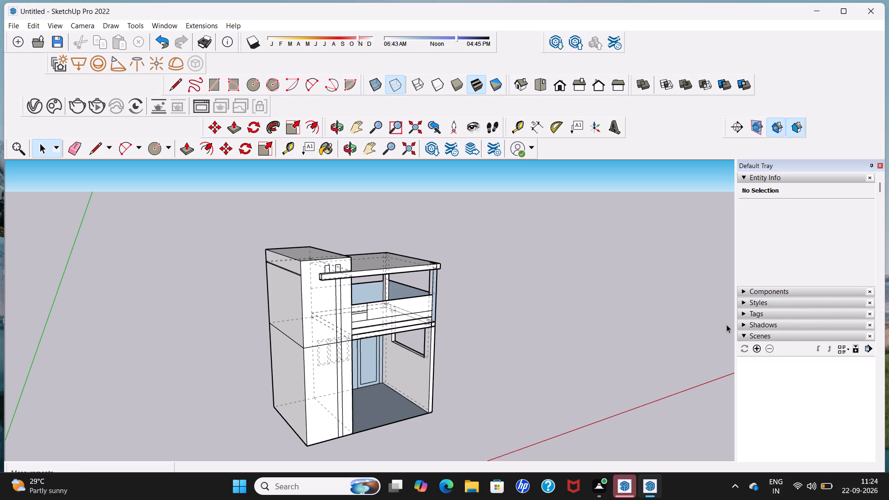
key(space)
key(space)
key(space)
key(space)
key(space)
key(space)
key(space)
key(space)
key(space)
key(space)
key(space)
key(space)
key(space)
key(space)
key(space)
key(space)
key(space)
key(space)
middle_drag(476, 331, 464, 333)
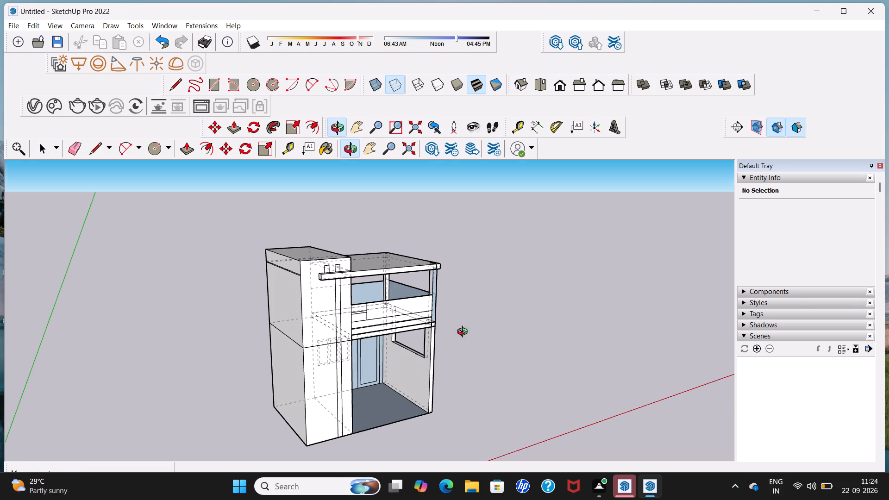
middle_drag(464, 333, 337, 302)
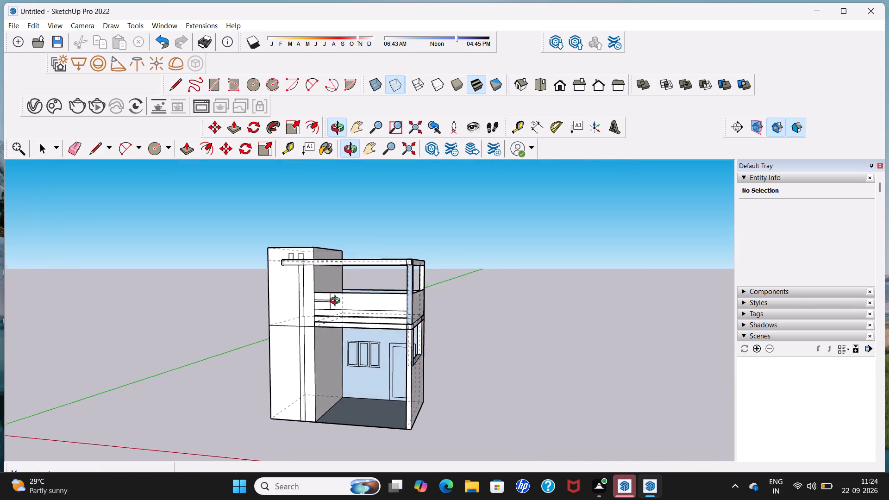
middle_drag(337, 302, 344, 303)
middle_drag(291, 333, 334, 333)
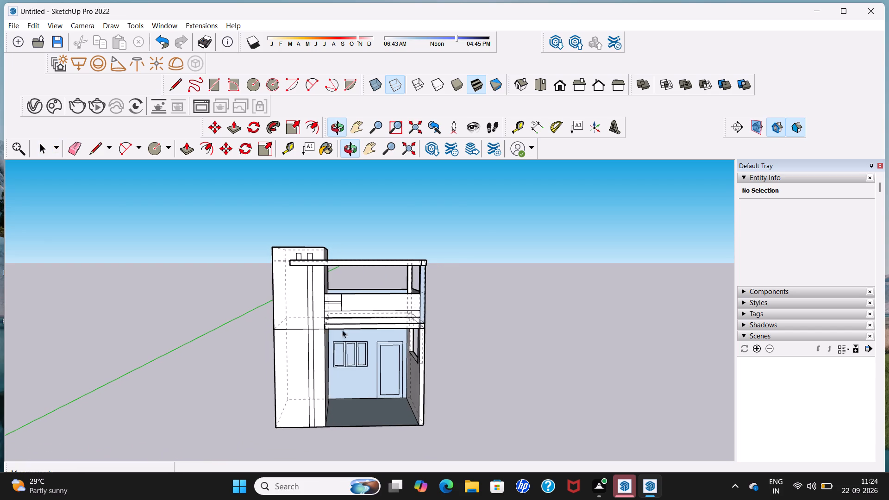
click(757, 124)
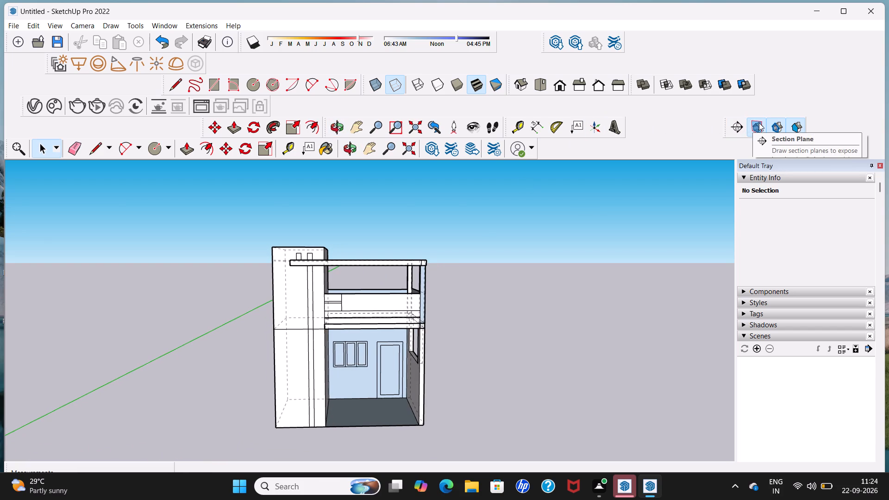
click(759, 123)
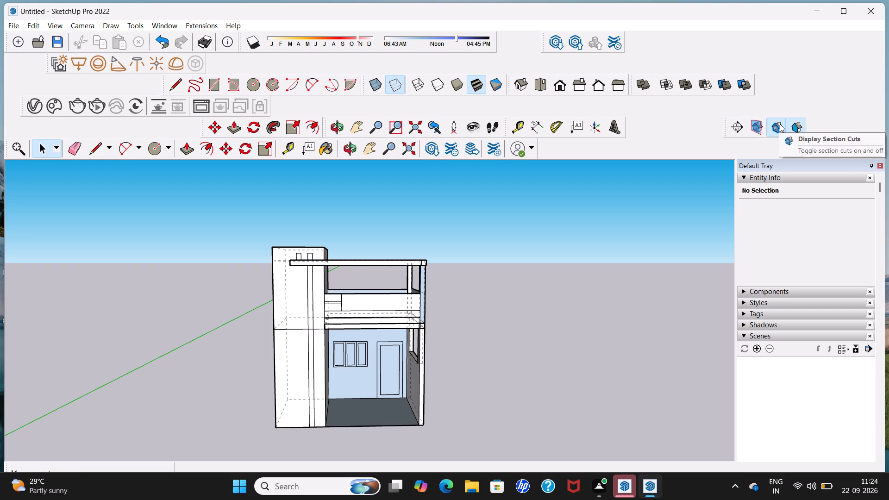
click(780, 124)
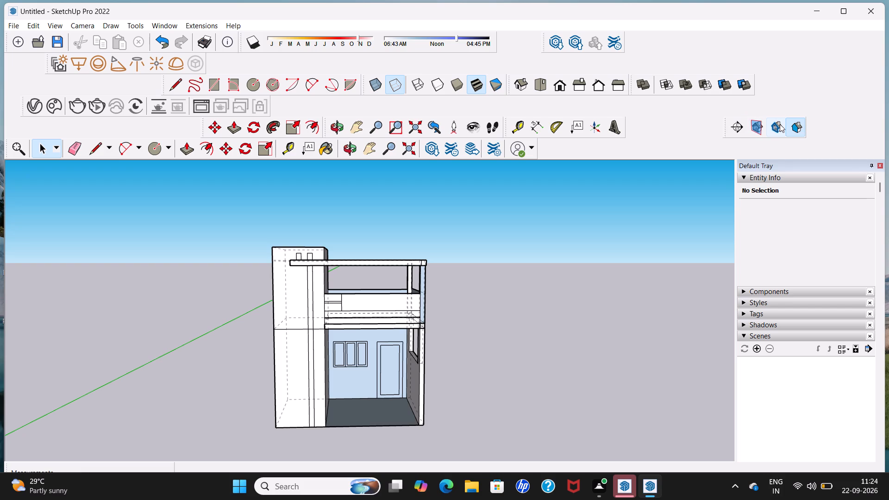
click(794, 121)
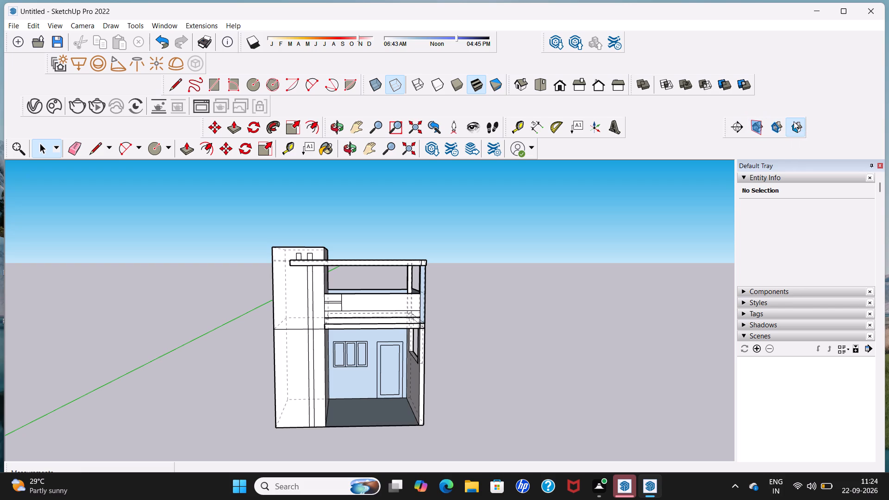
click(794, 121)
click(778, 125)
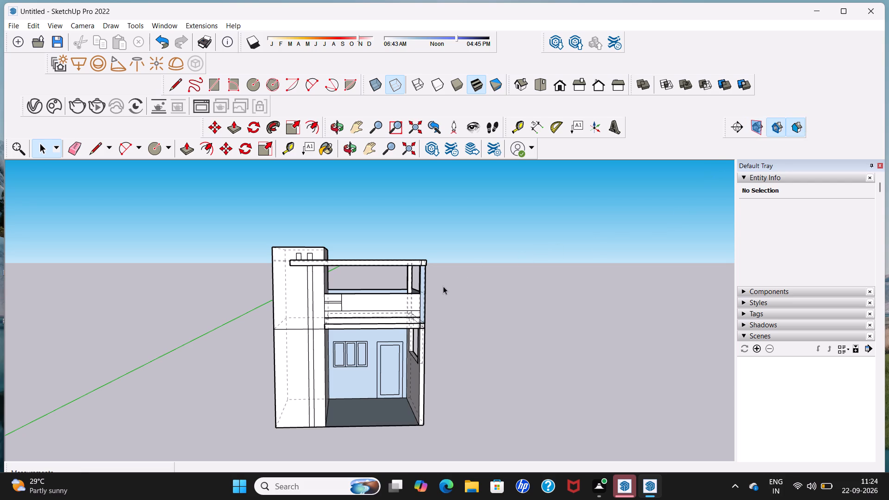
Examine the house model from the open bay's side and from the front.
middle_drag(440, 293, 350, 306)
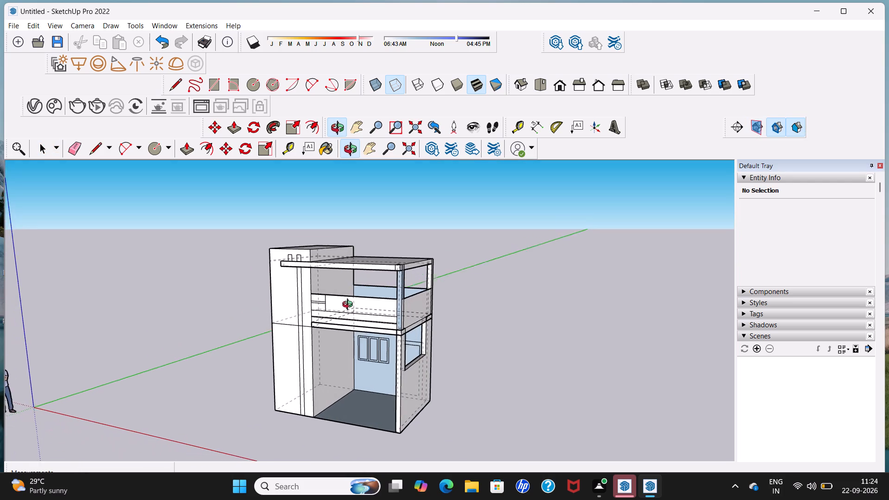
middle_drag(350, 306, 350, 300)
scroll(351, 299, up, 1)
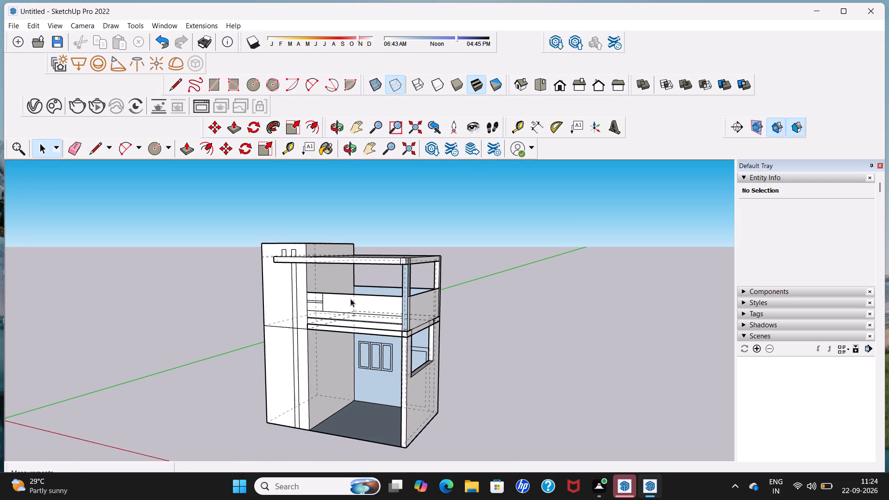
scroll(351, 299, up, 5)
scroll(351, 298, down, 6)
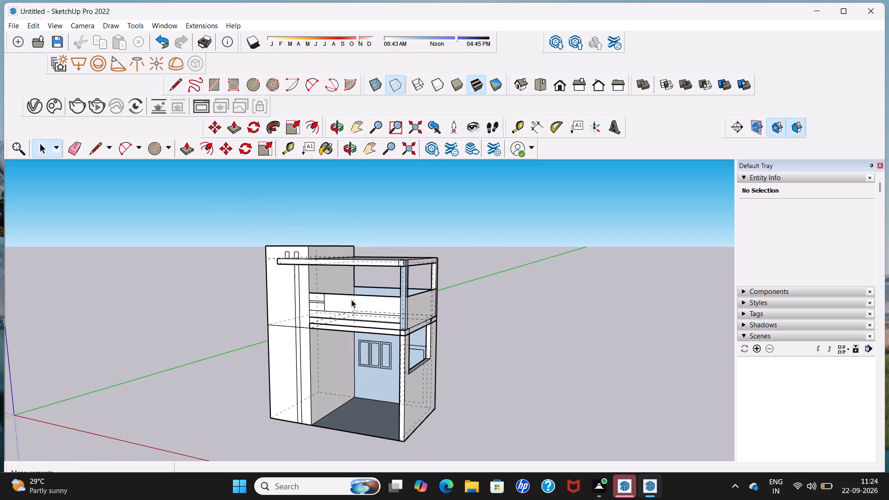
scroll(351, 300, down, 4)
middle_drag(299, 312, 375, 321)
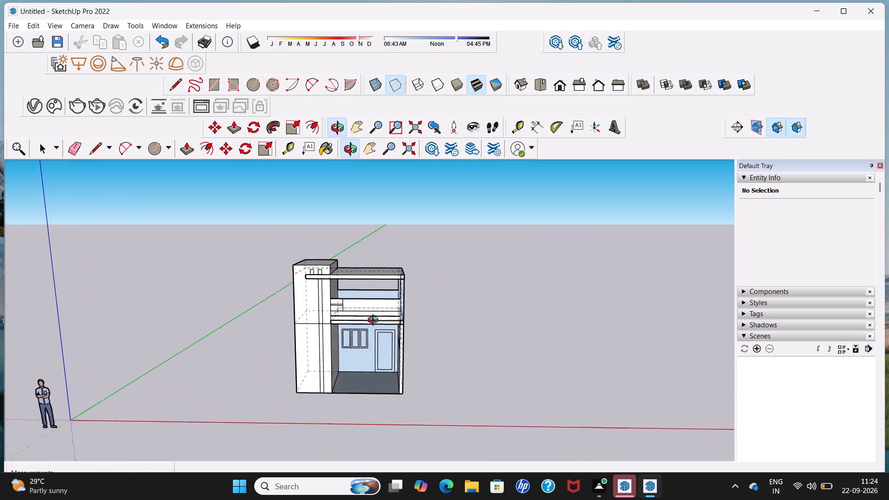
middle_drag(375, 321, 401, 326)
scroll(336, 325, up, 4)
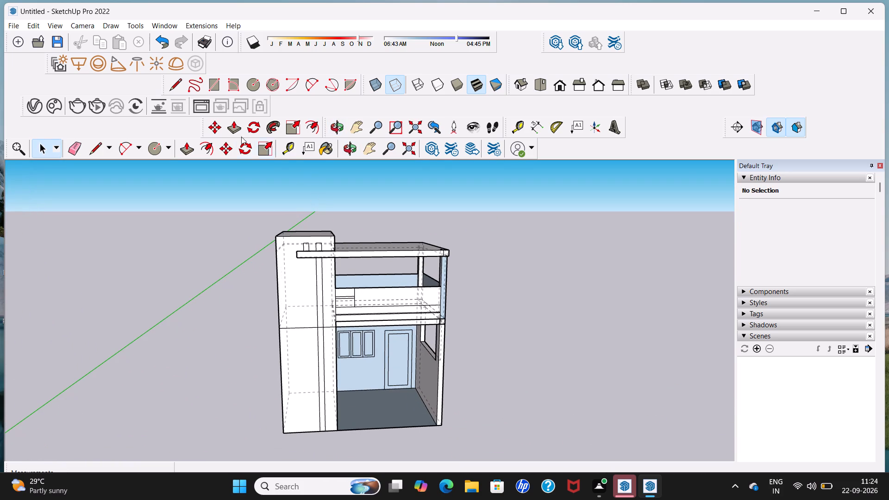
Draw a vertical line about 16' 3 1/4" long from the slab band's underside to the base, aligned with the first upright outline's outer edge.
click(176, 86)
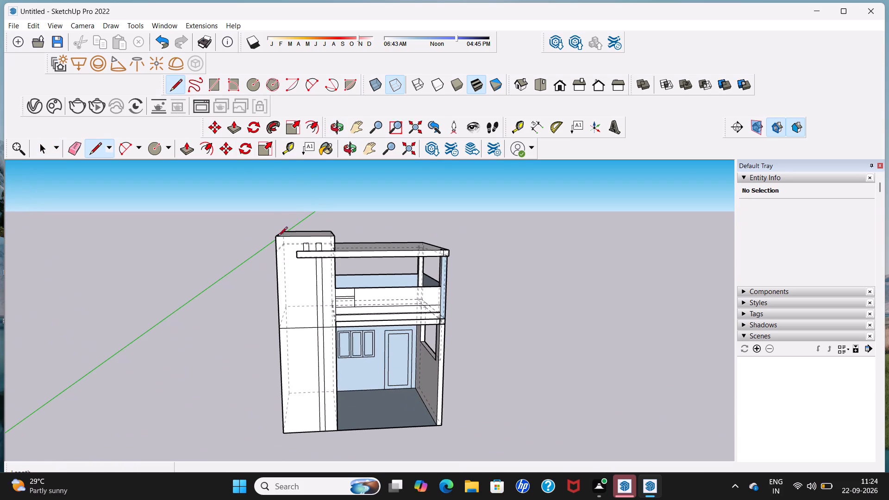
scroll(296, 286, up, 5)
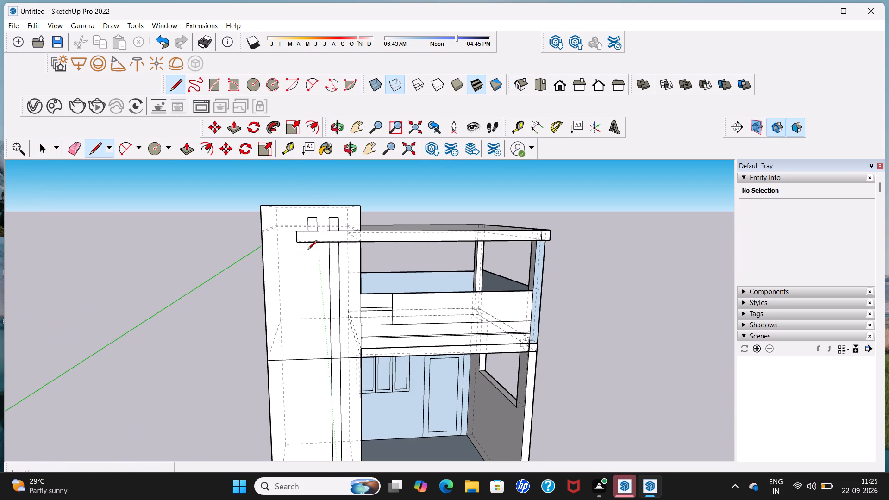
middle_drag(307, 250, 326, 206)
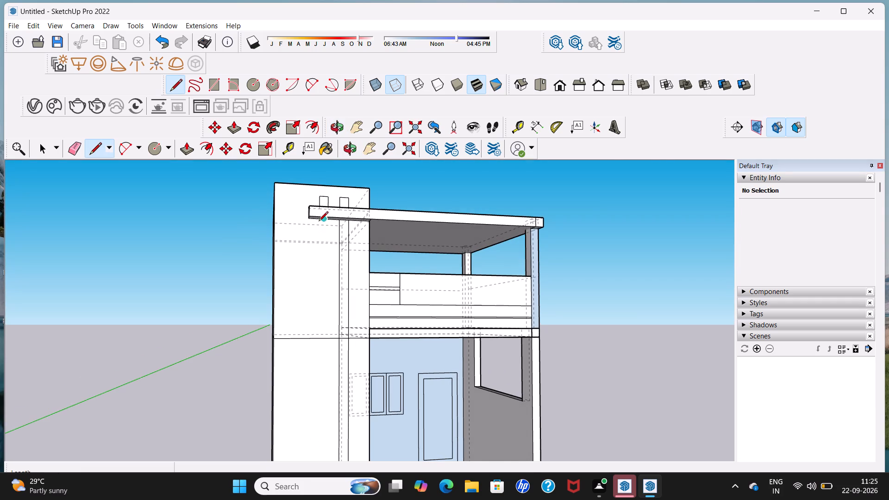
scroll(319, 222, up, 6)
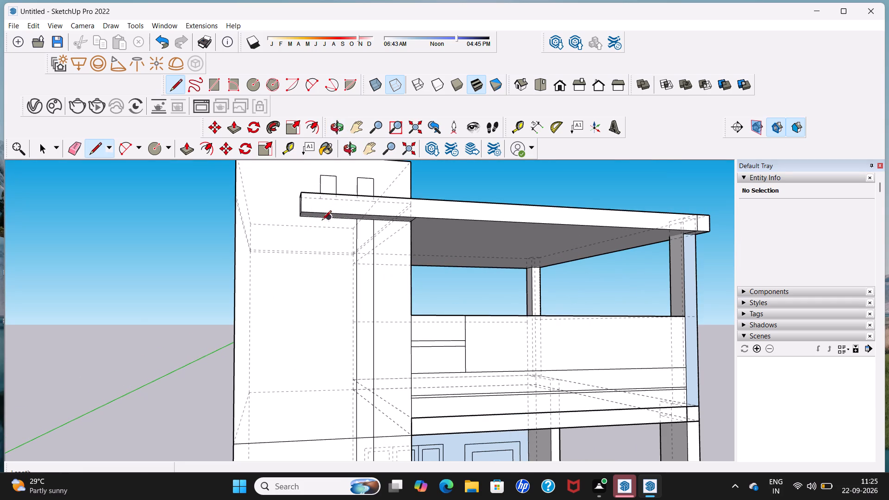
middle_drag(322, 221, 366, 237)
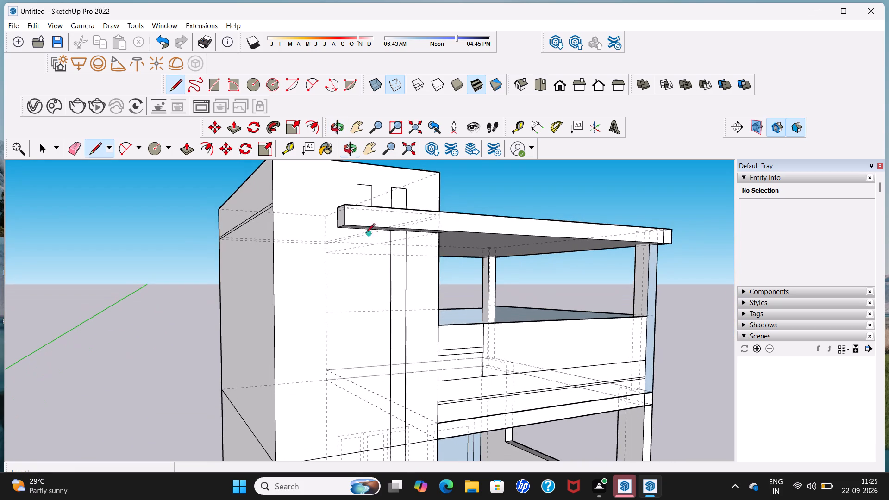
middle_drag(357, 203, 351, 246)
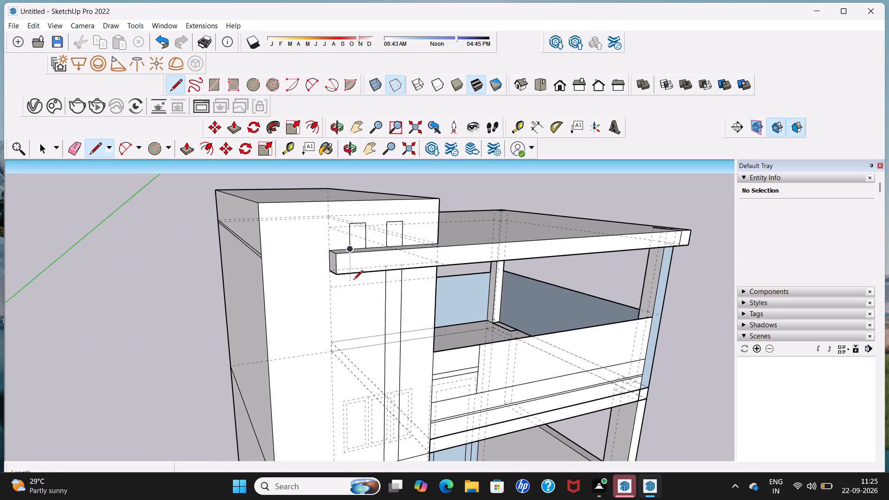
middle_drag(352, 281, 366, 197)
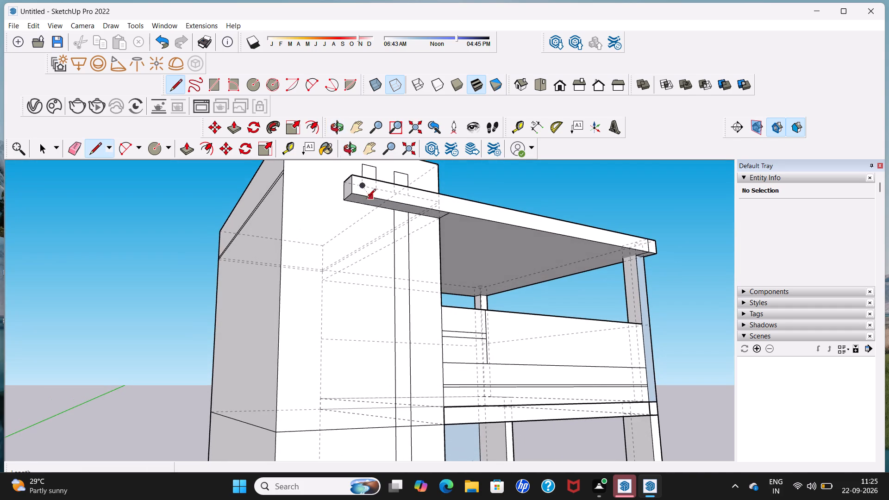
scroll(360, 210, up, 1)
middle_drag(360, 210, 361, 198)
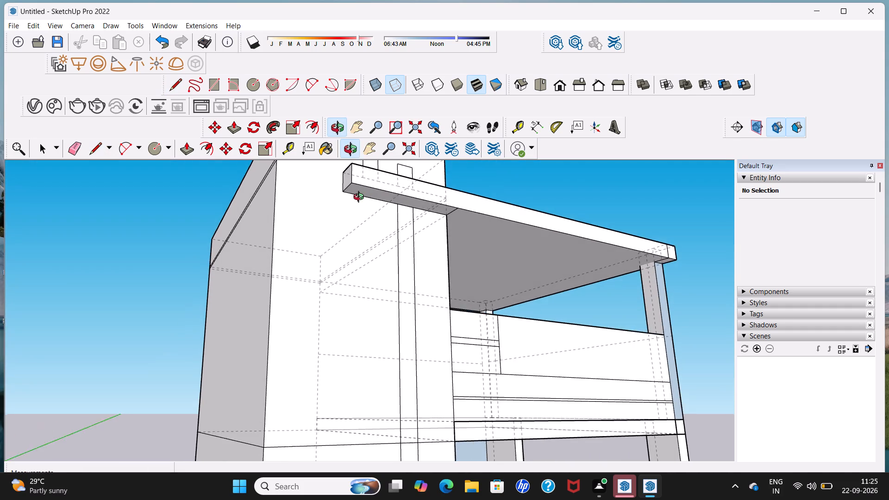
middle_drag(361, 198, 363, 192)
scroll(364, 190, up, 8)
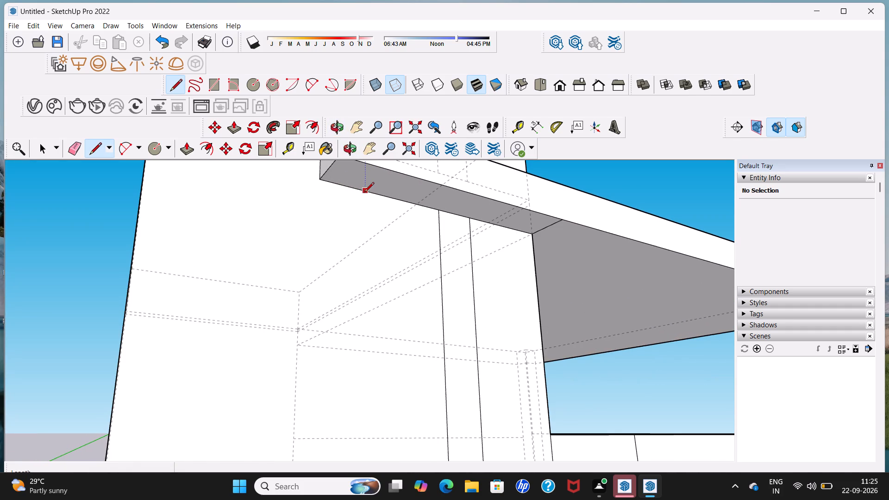
click(364, 191)
scroll(365, 248, down, 2)
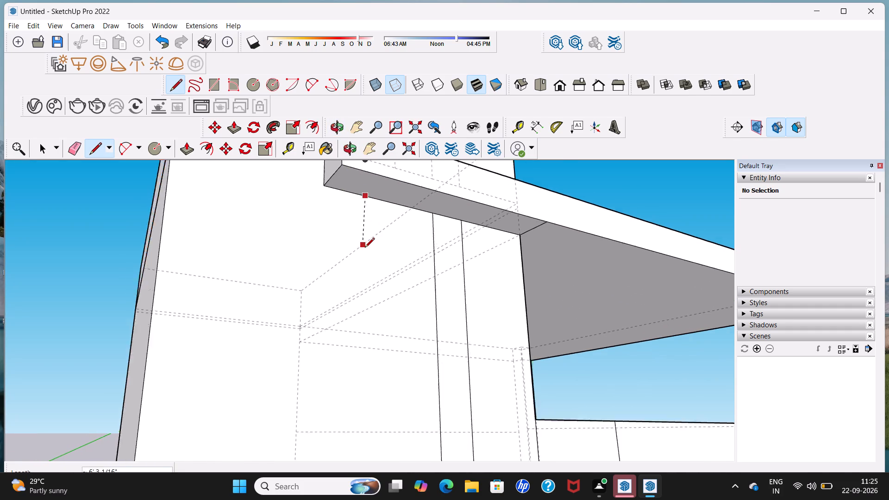
scroll(365, 248, down, 16)
scroll(368, 267, down, 5)
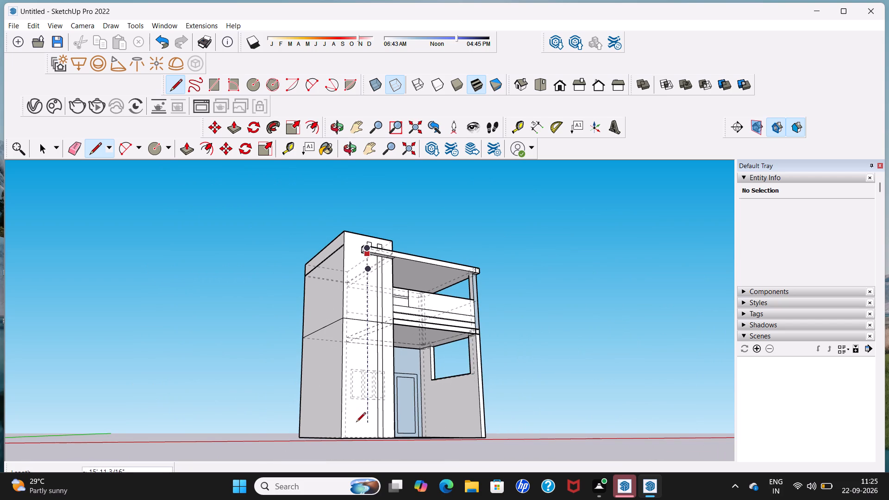
click(362, 437)
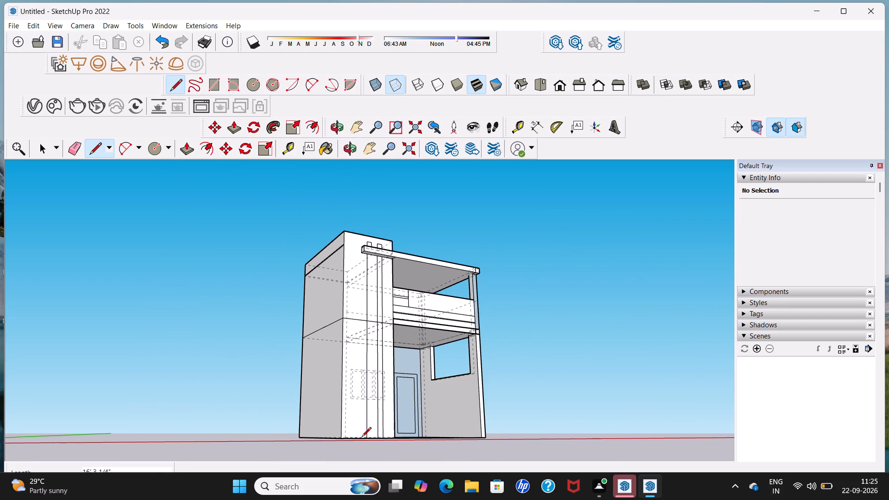
Draw a vertical line about 16' 3 1/4" long from the slab band's underside to the base, aligned with the first upright outline's bay-side edge.
scroll(376, 289, up, 6)
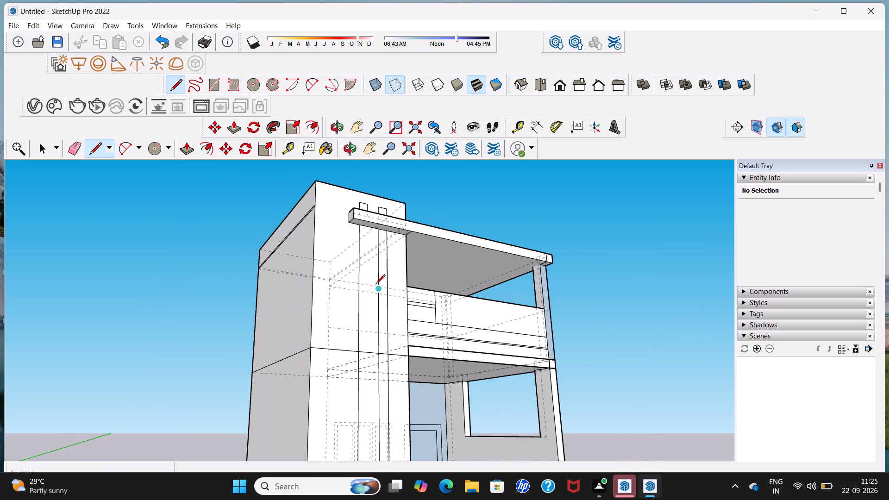
scroll(368, 226, up, 2)
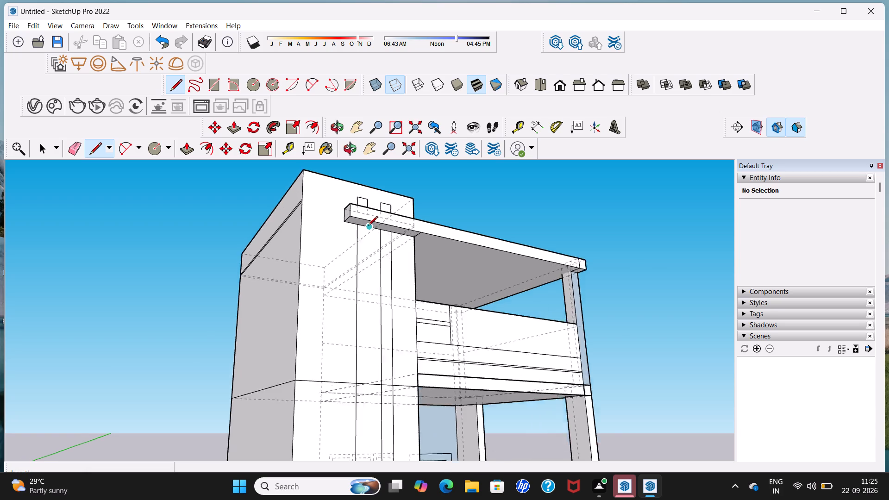
scroll(368, 226, up, 9)
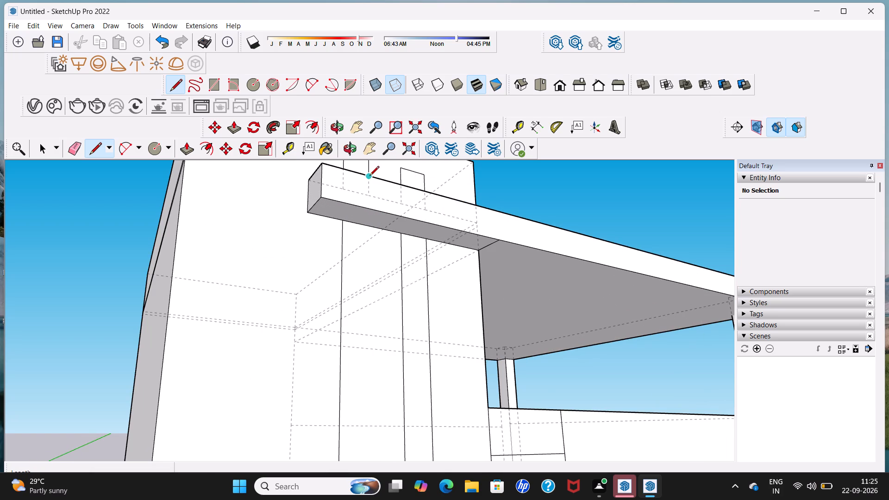
scroll(366, 230, up, 5)
click(369, 225)
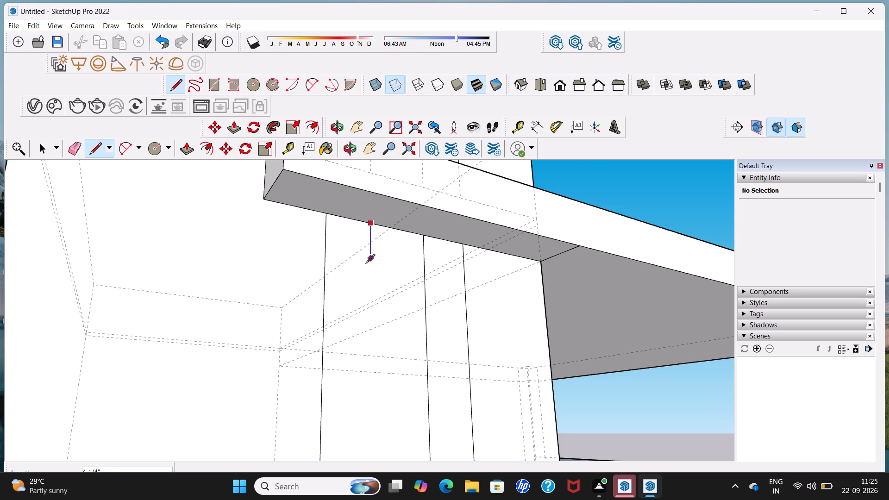
scroll(365, 269, down, 18)
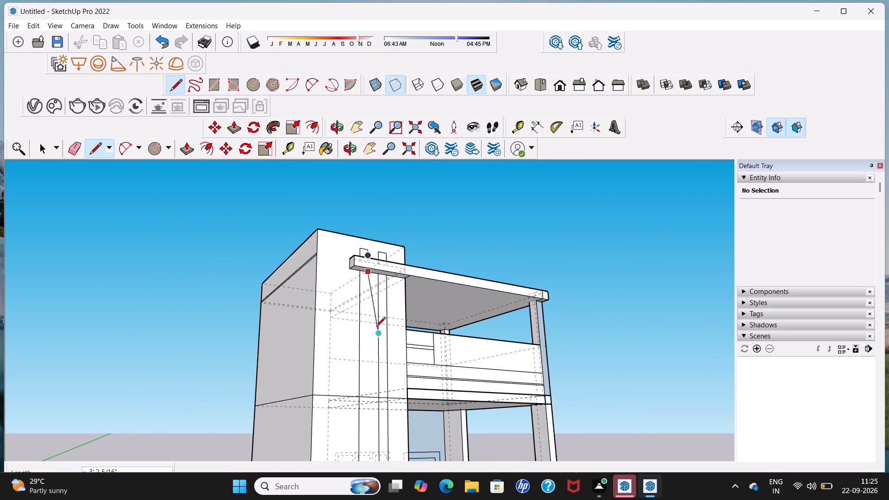
scroll(375, 333, down, 1)
scroll(375, 418, down, 9)
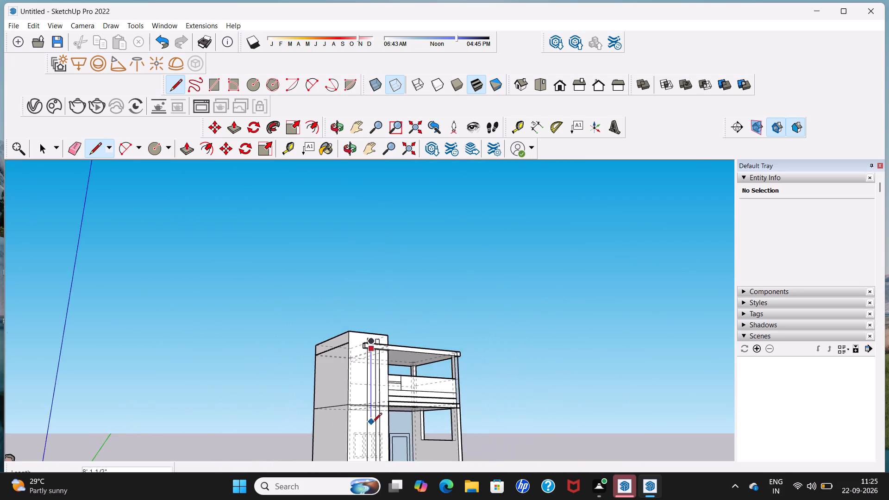
scroll(372, 418, down, 14)
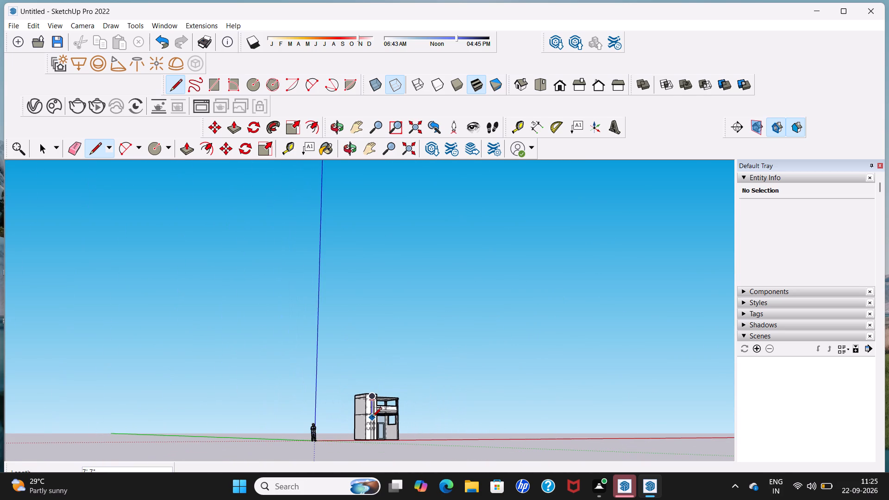
shift+middle_drag(372, 418, 363, 330)
scroll(363, 341, up, 14)
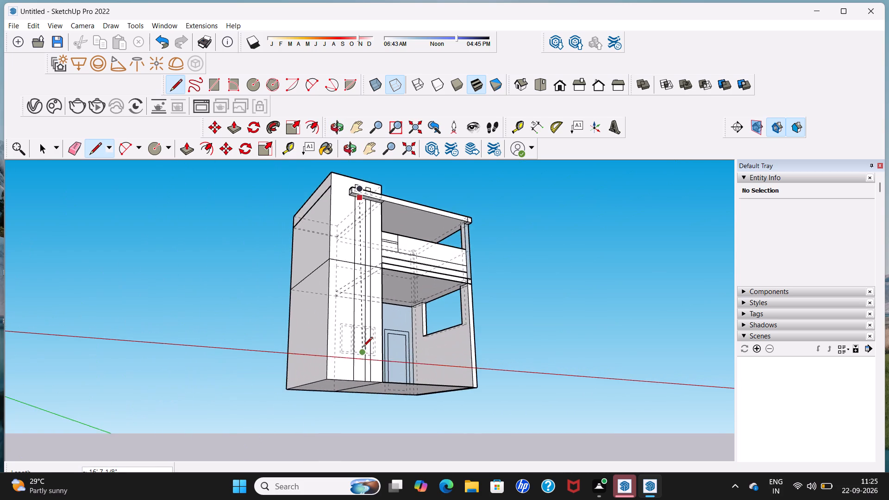
scroll(363, 347, up, 4)
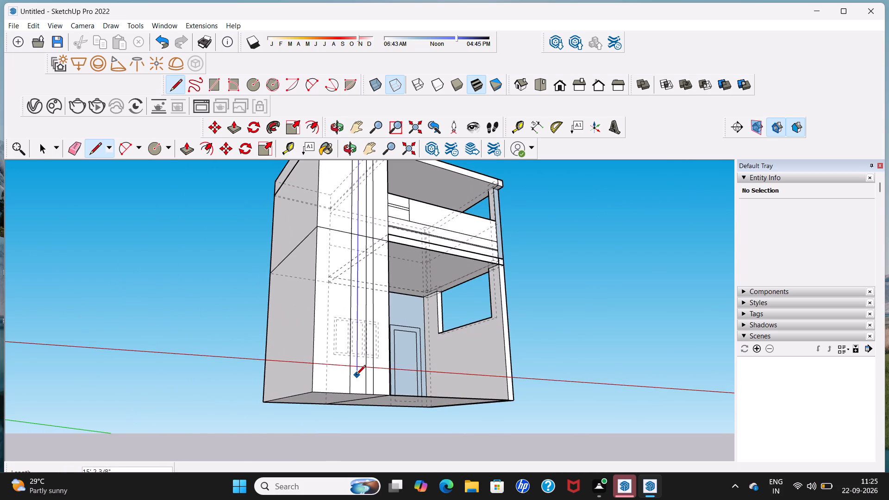
click(358, 392)
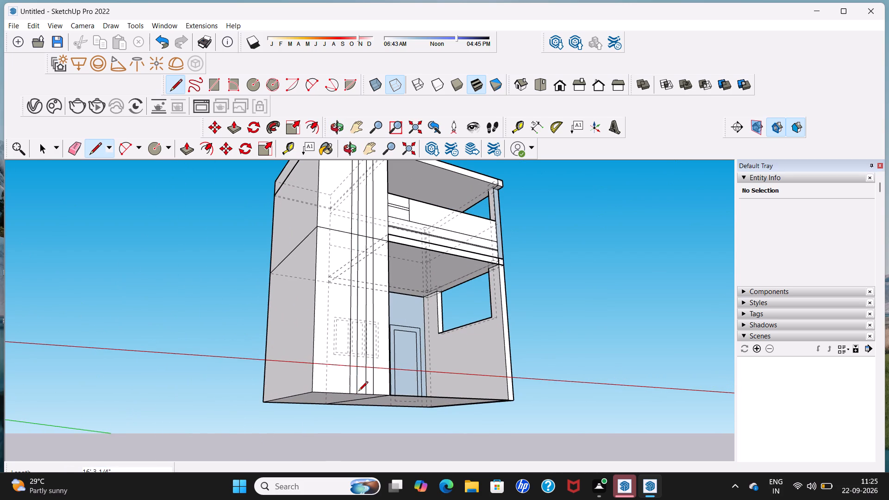
key(space)
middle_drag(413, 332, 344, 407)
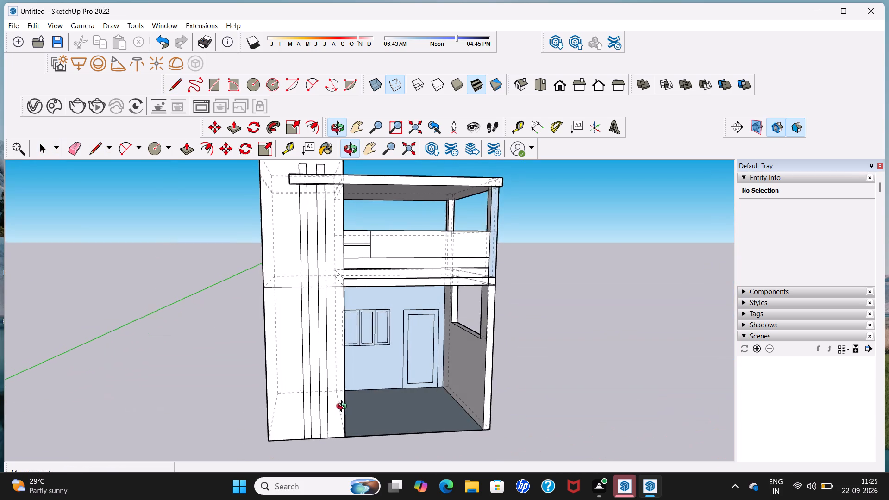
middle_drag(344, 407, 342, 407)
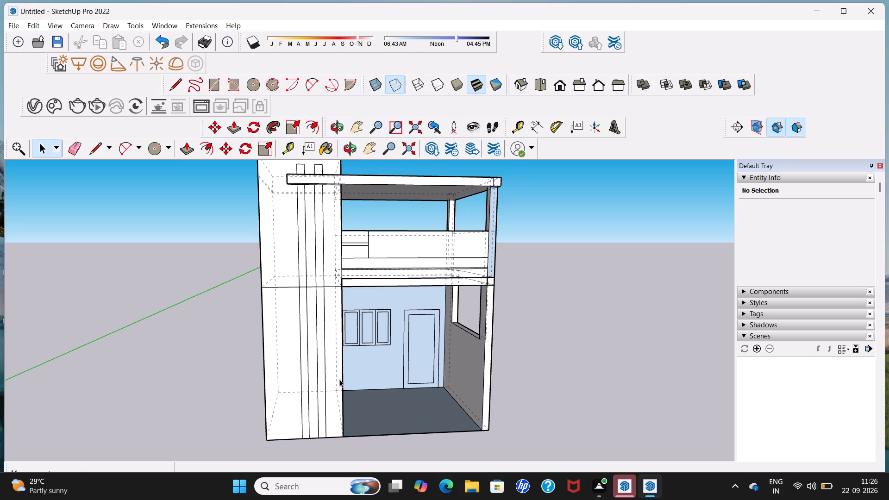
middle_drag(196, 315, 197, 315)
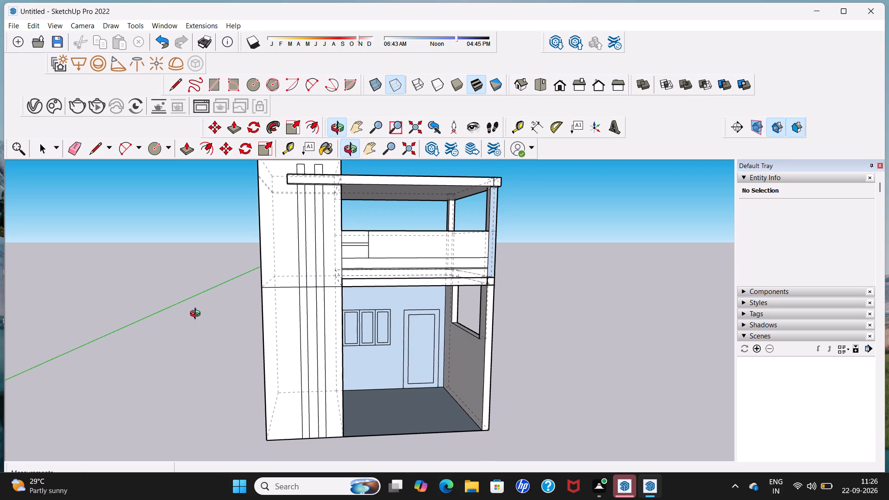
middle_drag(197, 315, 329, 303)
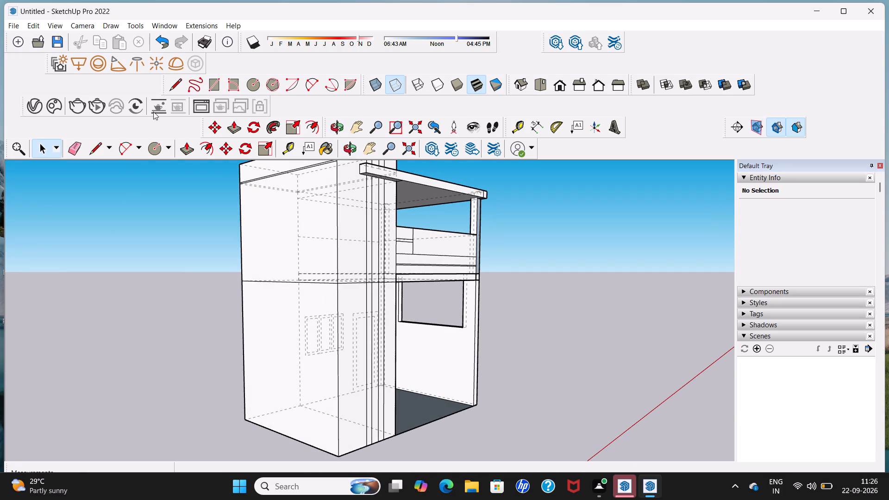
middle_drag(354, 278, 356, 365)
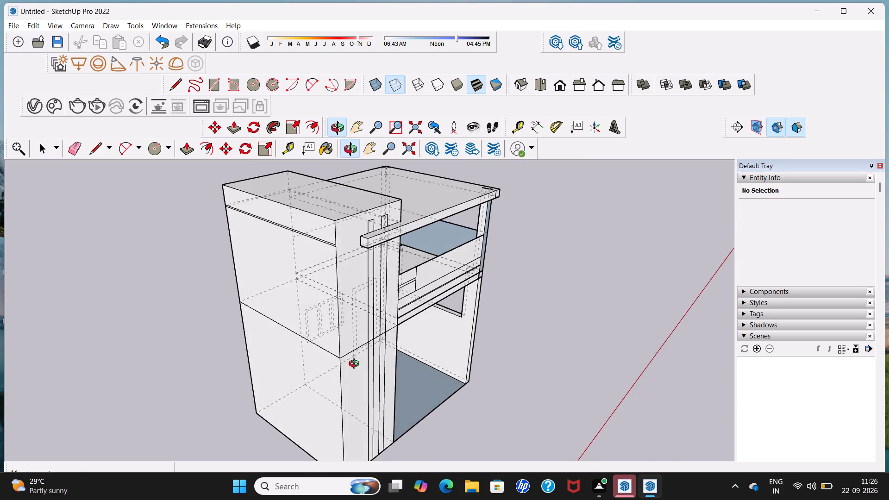
Push/Pull both upright strip stubs above the slab band outward from the tall block by about 3 7/8".
middle_drag(356, 365, 357, 371)
scroll(367, 263, up, 5)
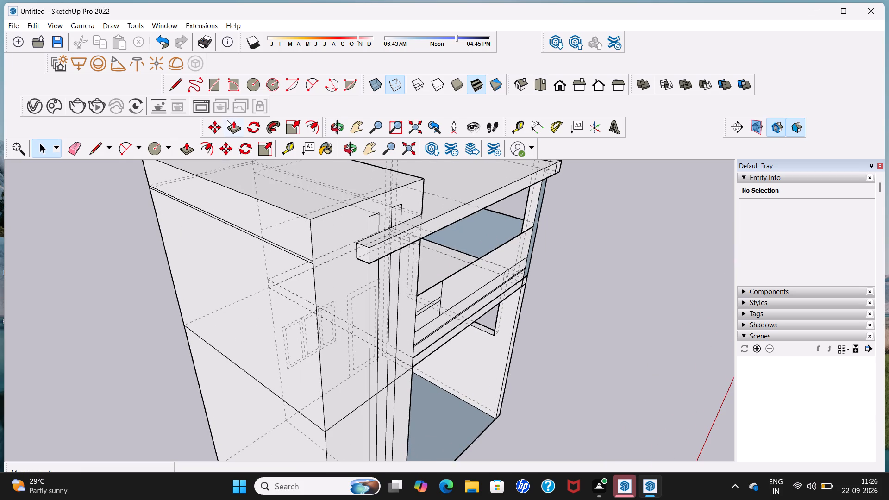
click(234, 130)
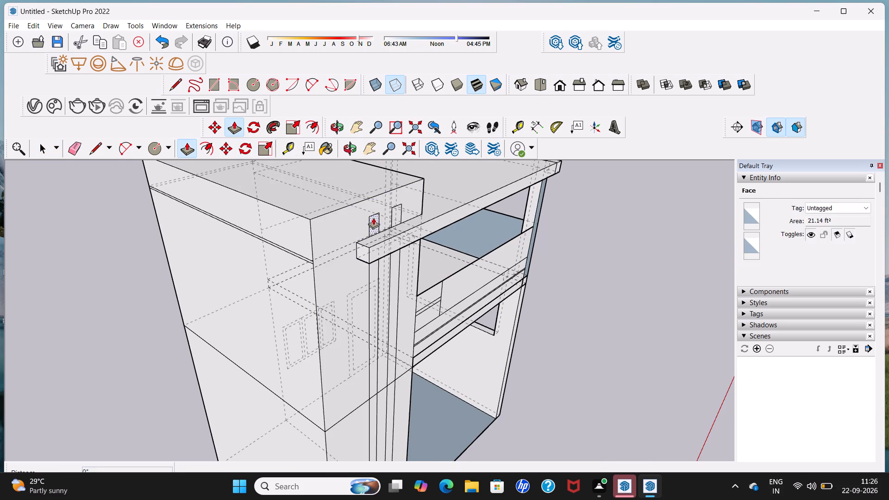
scroll(373, 218, up, 4)
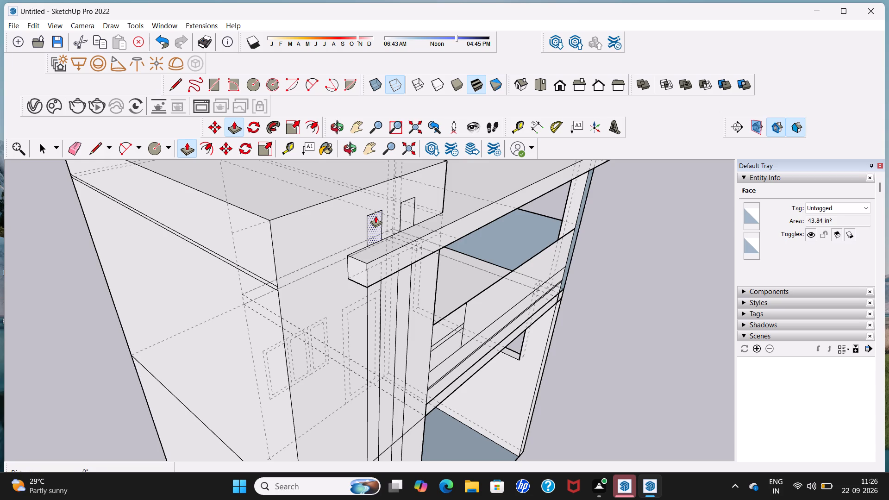
click(376, 216)
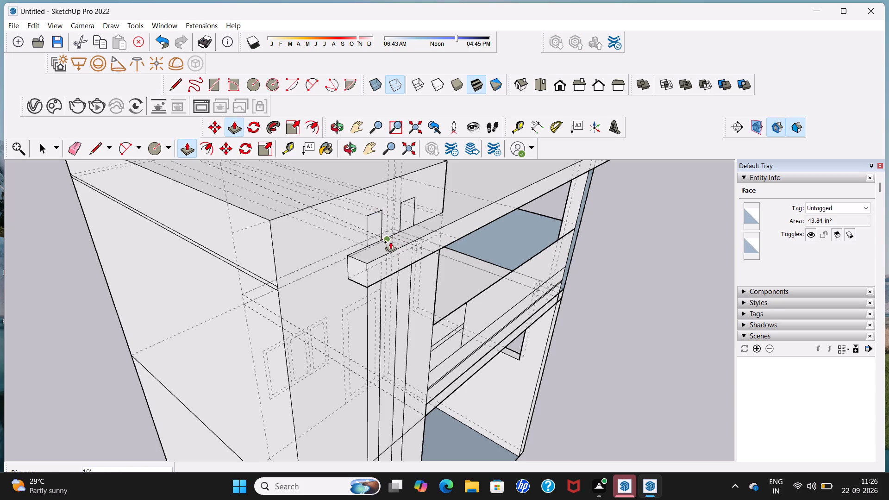
middle_drag(387, 236, 442, 249)
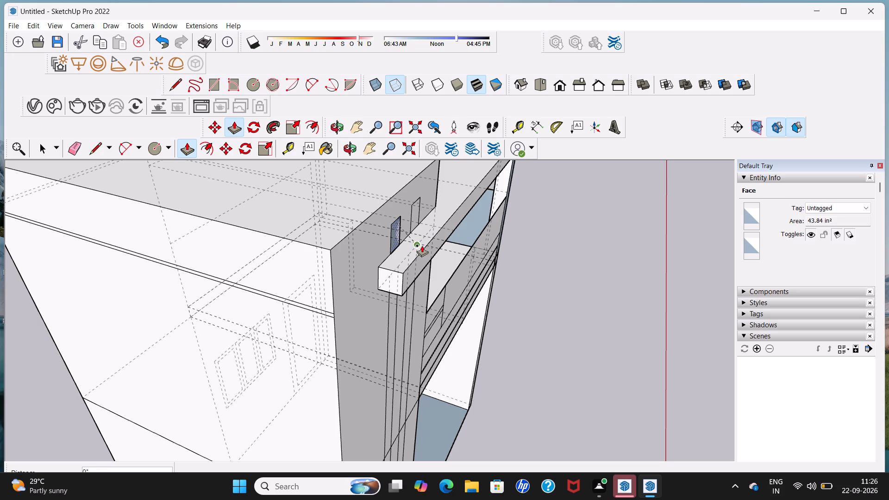
scroll(405, 238, up, 7)
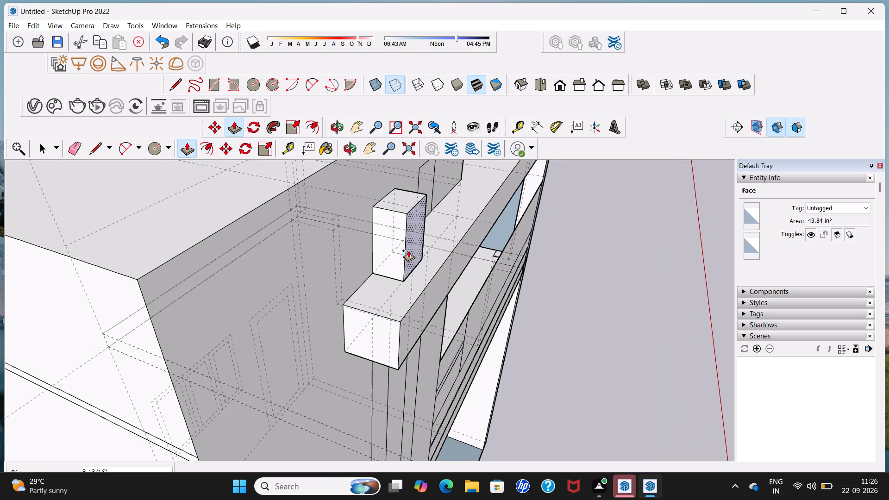
click(408, 250)
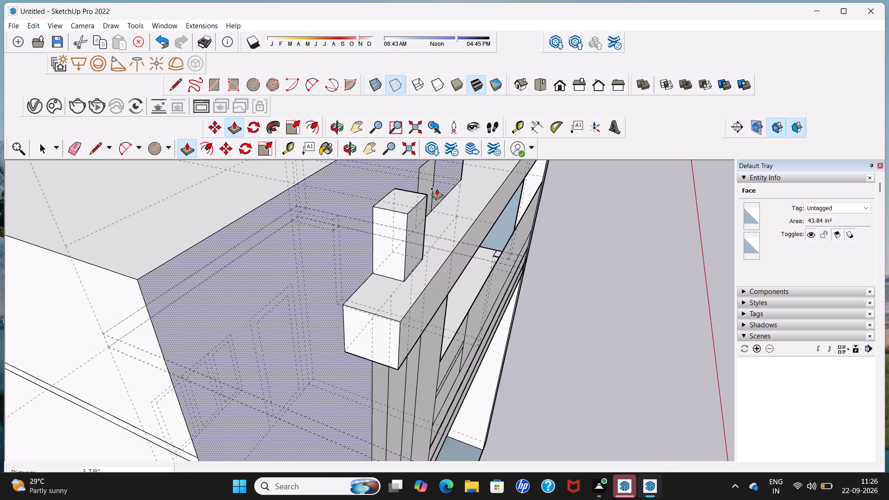
click(426, 191)
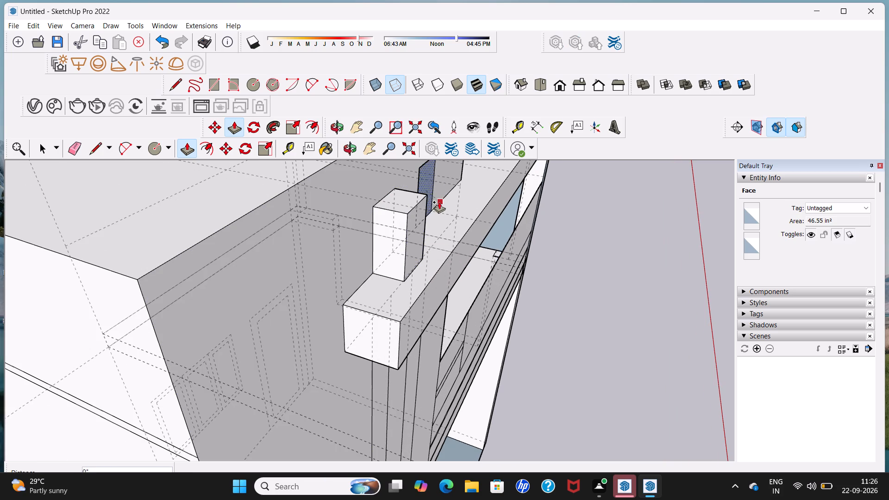
click(427, 213)
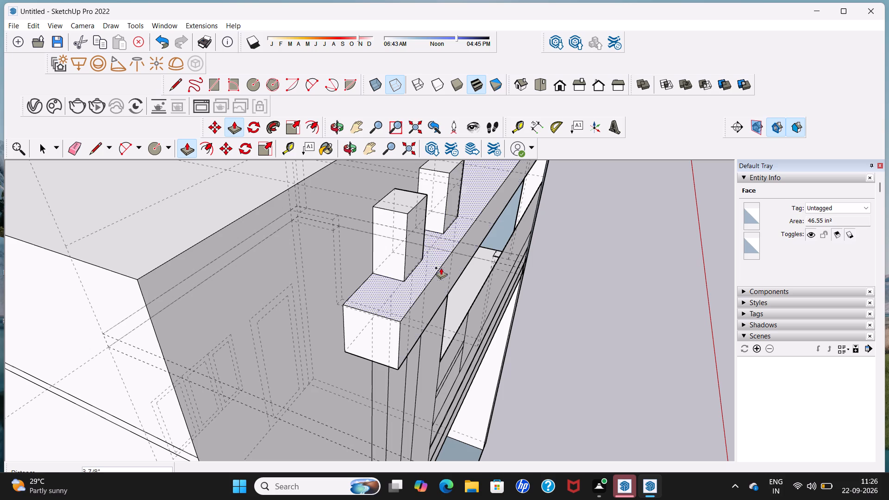
Push/Pull both upright strips' upper-floor sections below the slab band outward by 3 7/8", flush with the stubs above.
middle_drag(444, 280, 412, 218)
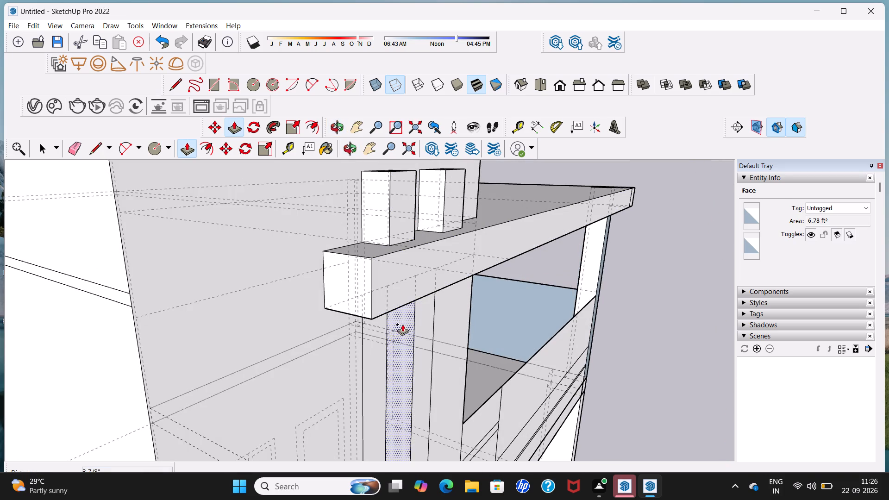
click(376, 339)
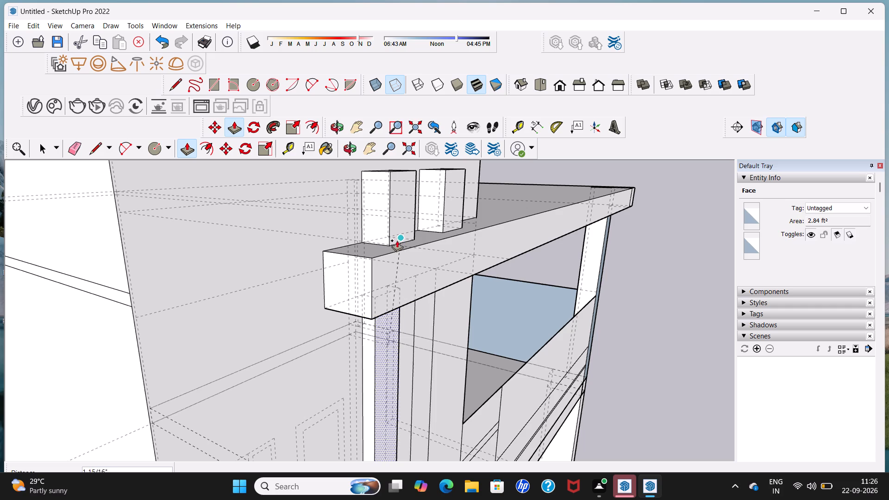
click(445, 208)
middle_drag(431, 337, 398, 320)
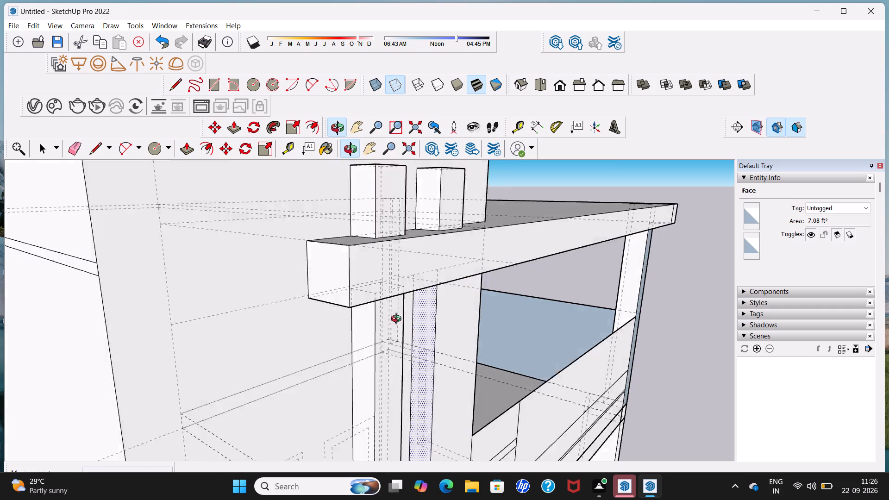
middle_drag(398, 320, 358, 277)
click(429, 299)
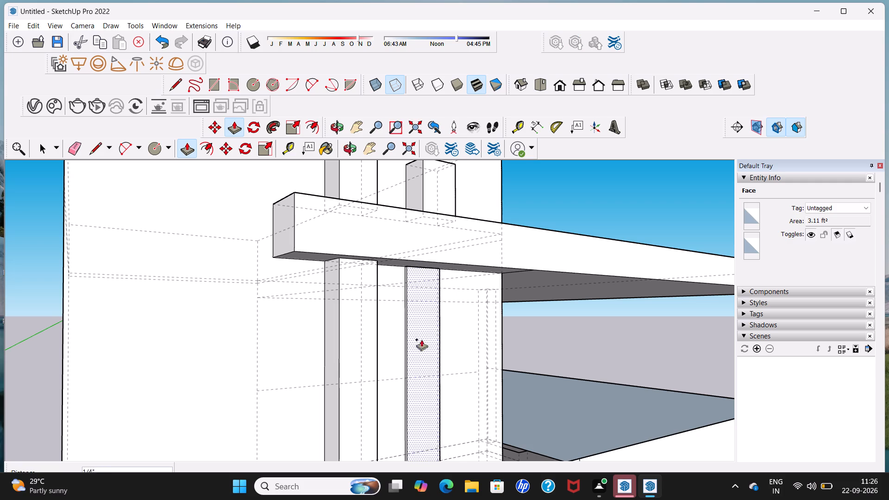
click(374, 352)
Push/Pull the ground-floor section of the outer upright strip outward by 3 7/8", flush with its upper section.
scroll(377, 342, down, 6)
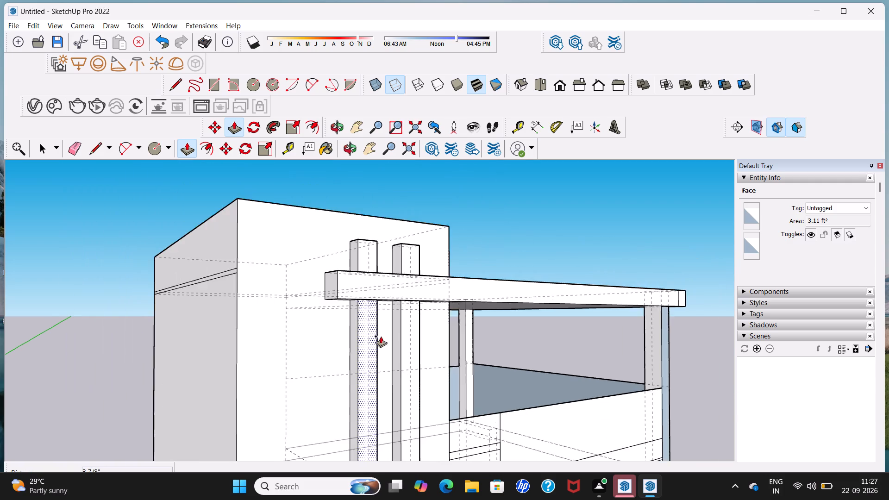
scroll(381, 336, down, 20)
scroll(387, 342, down, 4)
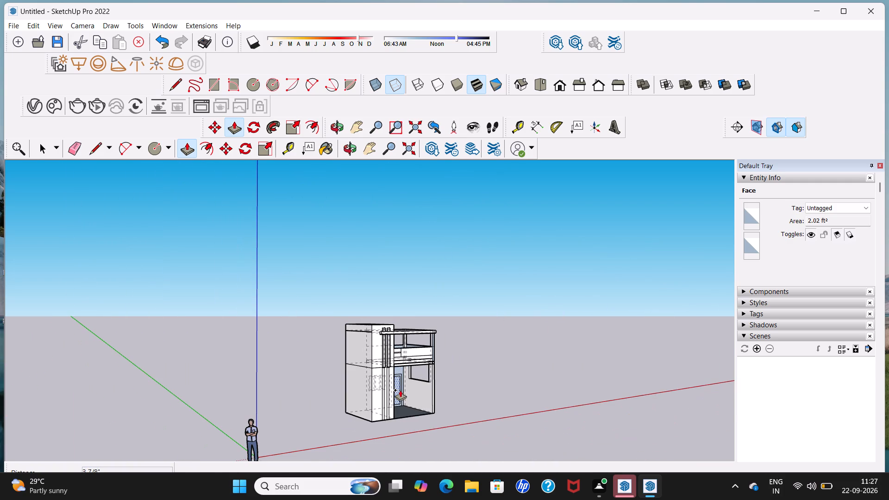
middle_drag(400, 390, 390, 360)
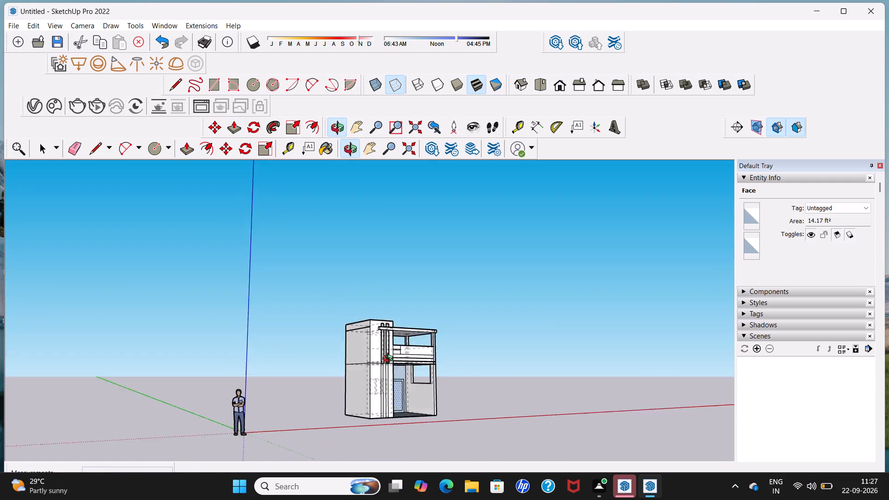
middle_drag(390, 360, 381, 334)
middle_drag(381, 334, 340, 262)
scroll(341, 280, up, 1)
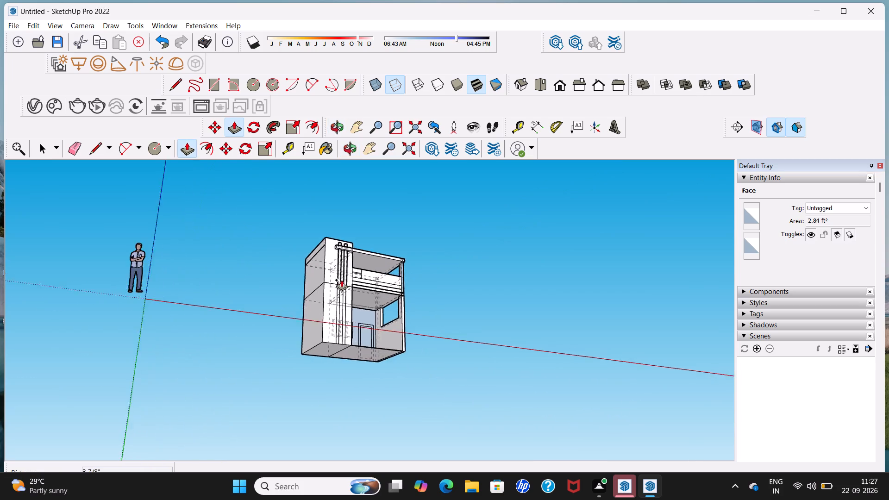
middle_drag(341, 280, 341, 395)
scroll(341, 393, down, 1)
scroll(350, 367, up, 12)
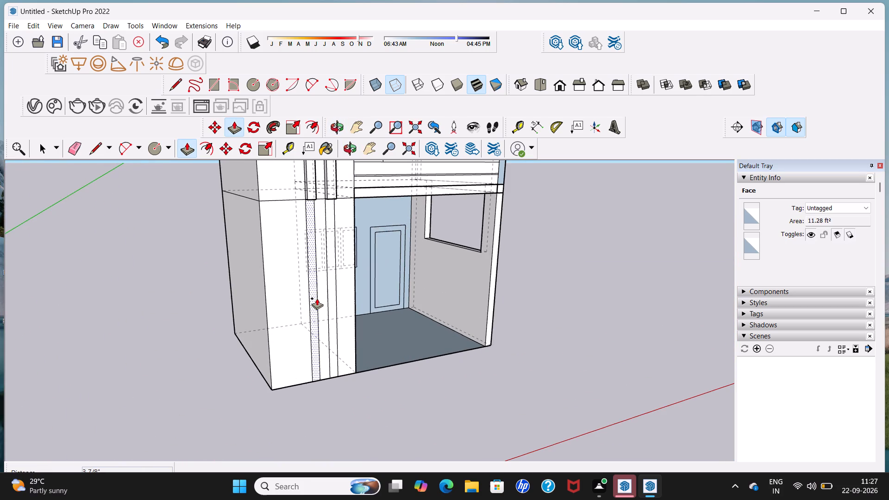
click(314, 291)
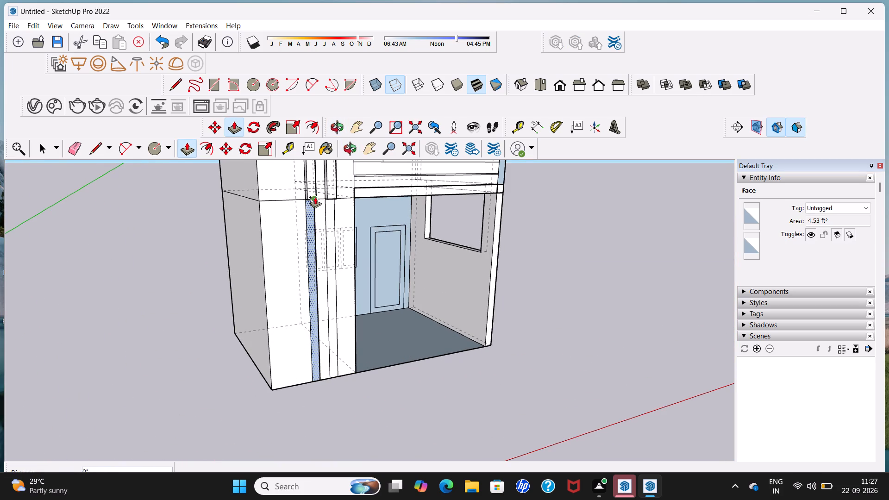
middle_drag(313, 199, 416, 238)
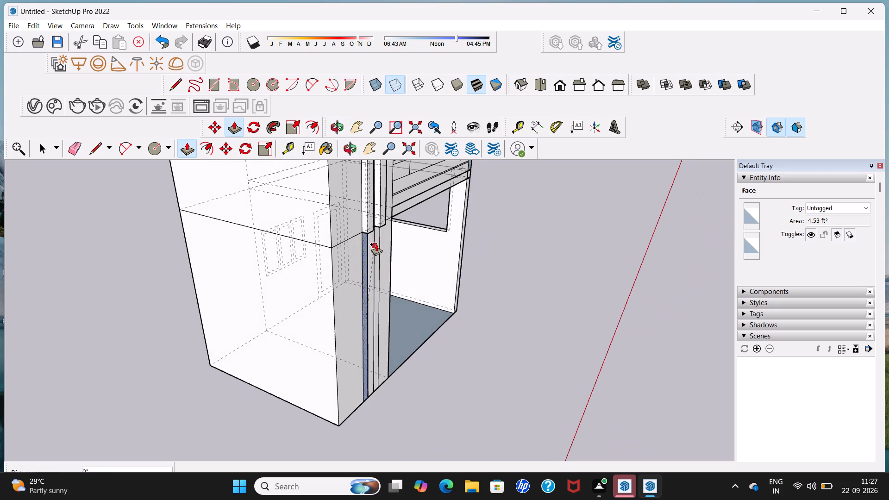
click(371, 229)
Push/Pull the ground-floor section of the bay-side upright strip outward by 3 7/8", flush with the outer strip.
middle_drag(382, 243, 379, 243)
scroll(382, 243, up, 1)
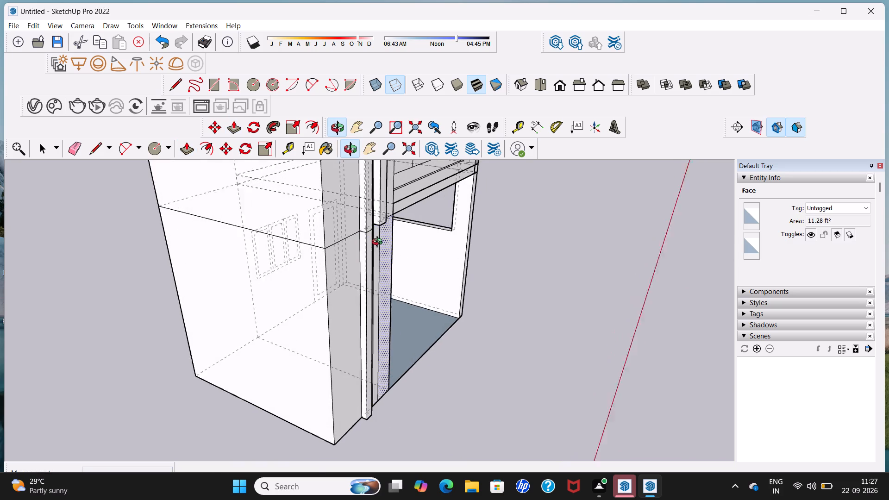
scroll(379, 243, up, 1)
middle_drag(379, 243, 347, 259)
scroll(348, 259, up, 4)
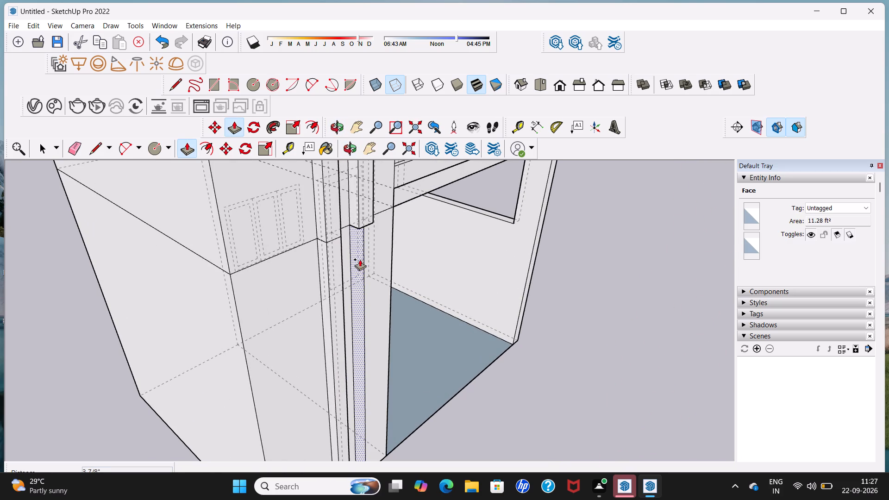
click(358, 260)
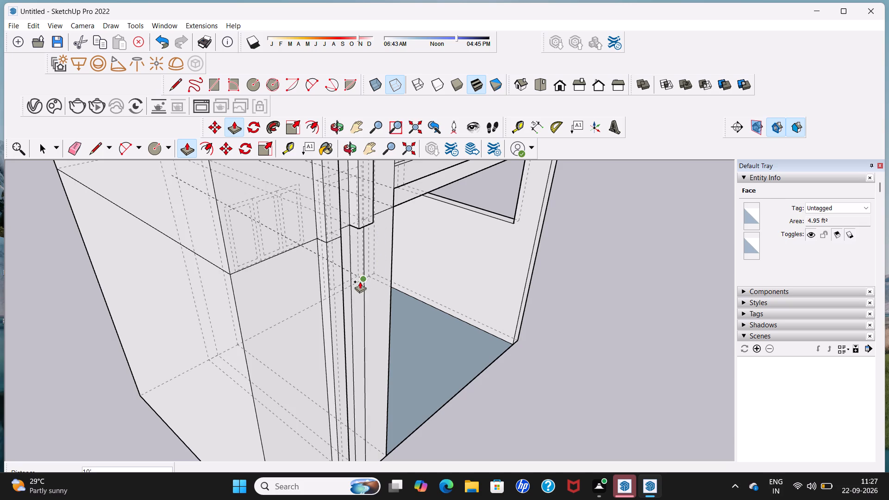
middle_drag(338, 276, 364, 282)
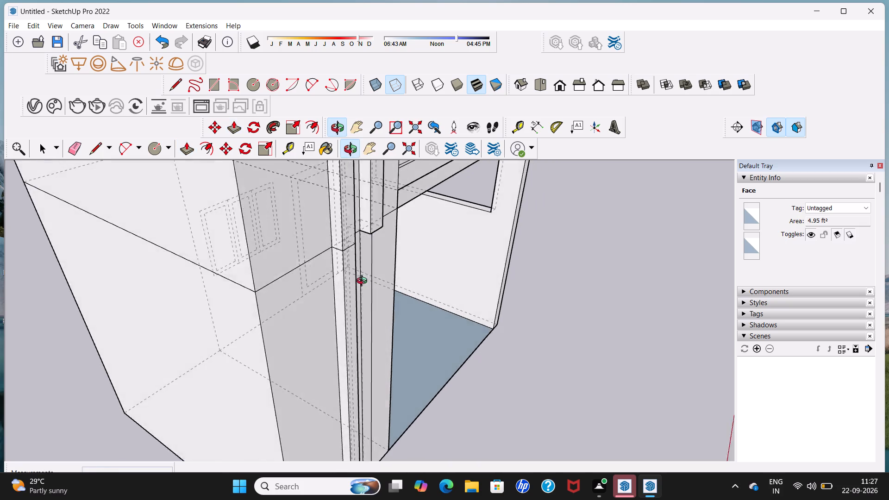
middle_drag(364, 282, 382, 286)
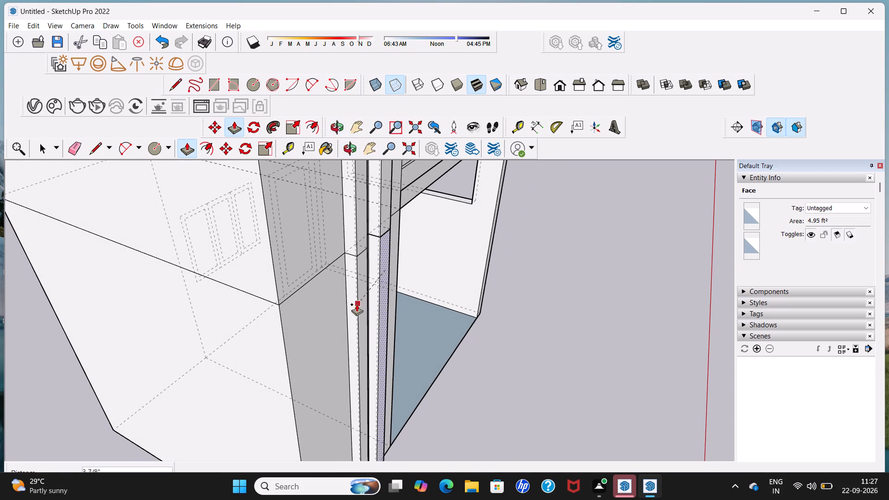
click(357, 304)
key(space)
Examine the raised upright strips on the house front from above, from the front and near the slab band.
middle_drag(389, 300, 271, 363)
scroll(255, 318, down, 15)
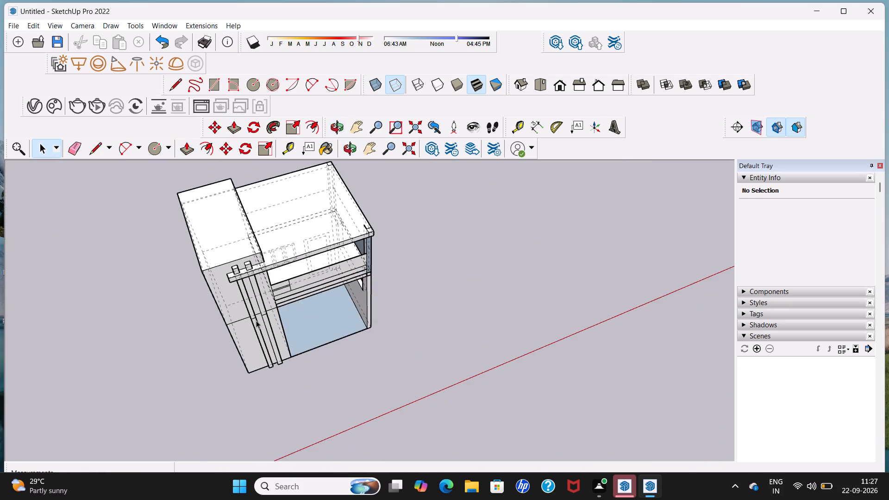
scroll(256, 320, down, 6)
middle_drag(258, 318, 248, 241)
scroll(248, 250, up, 2)
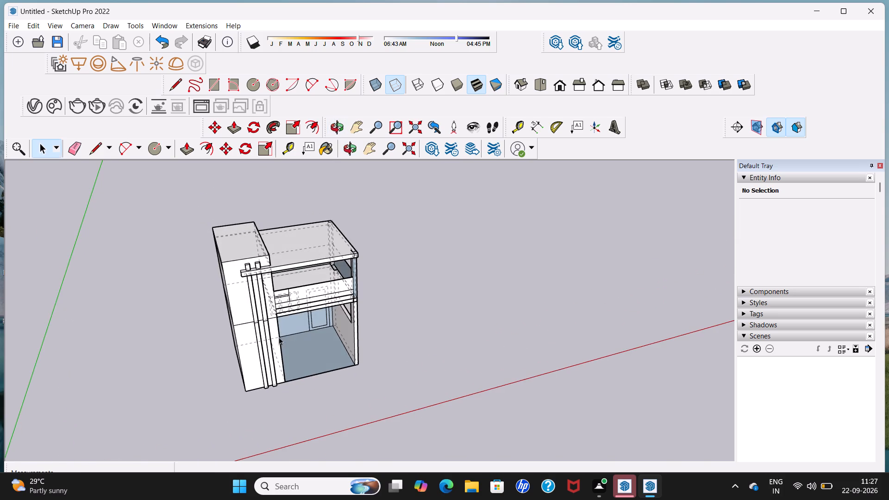
middle_drag(279, 334, 267, 263)
scroll(267, 263, up, 1)
scroll(265, 304, up, 5)
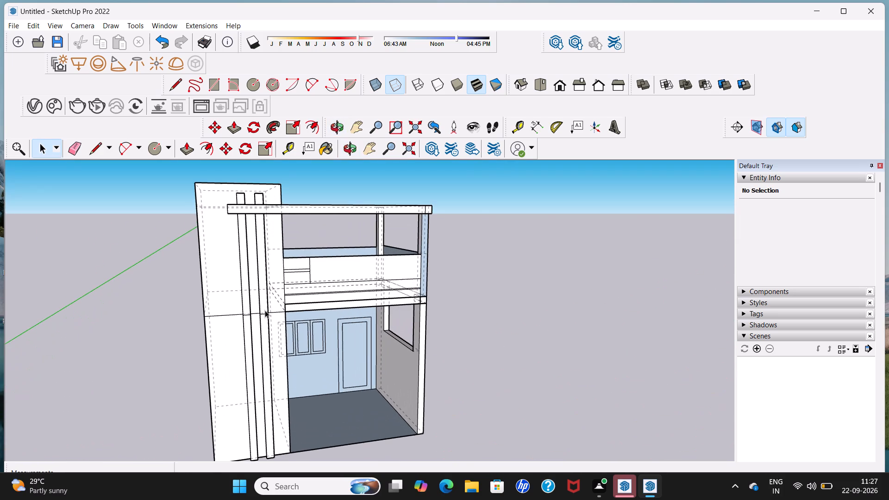
scroll(265, 310, up, 4)
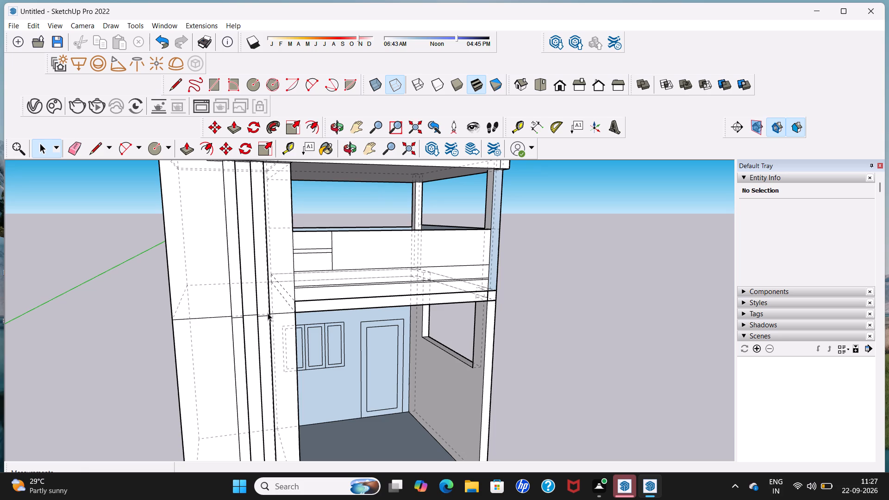
scroll(268, 313, down, 5)
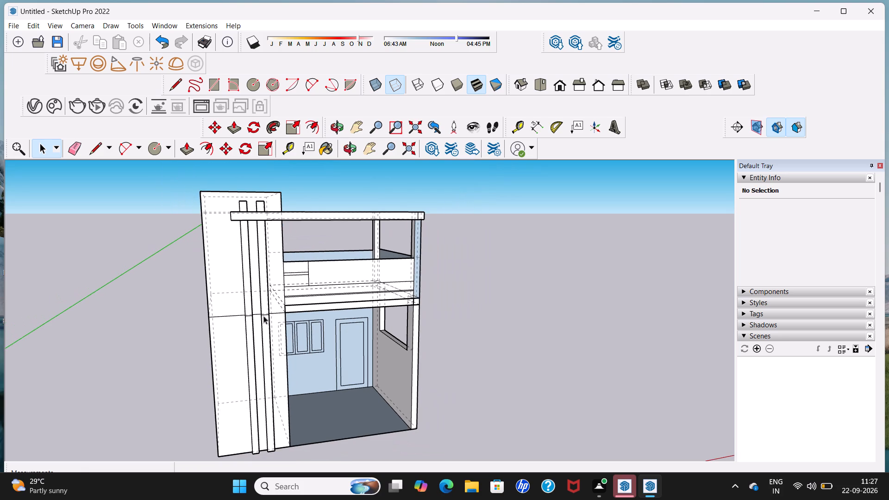
middle_drag(263, 316, 335, 316)
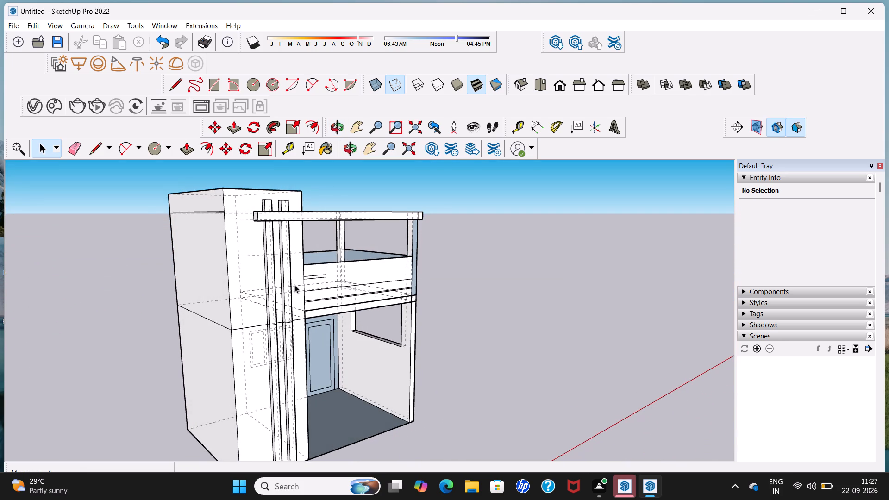
scroll(291, 281, up, 5)
middle_drag(272, 245, 215, 294)
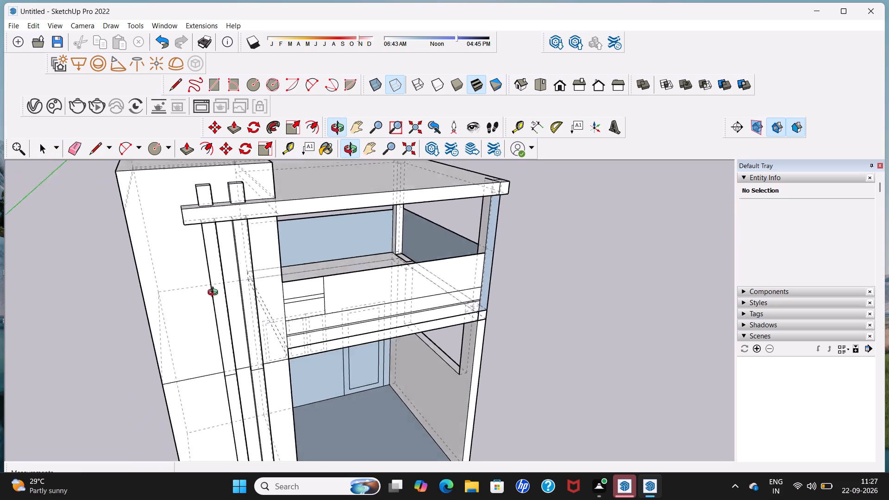
middle_drag(215, 294, 185, 323)
scroll(176, 298, up, 3)
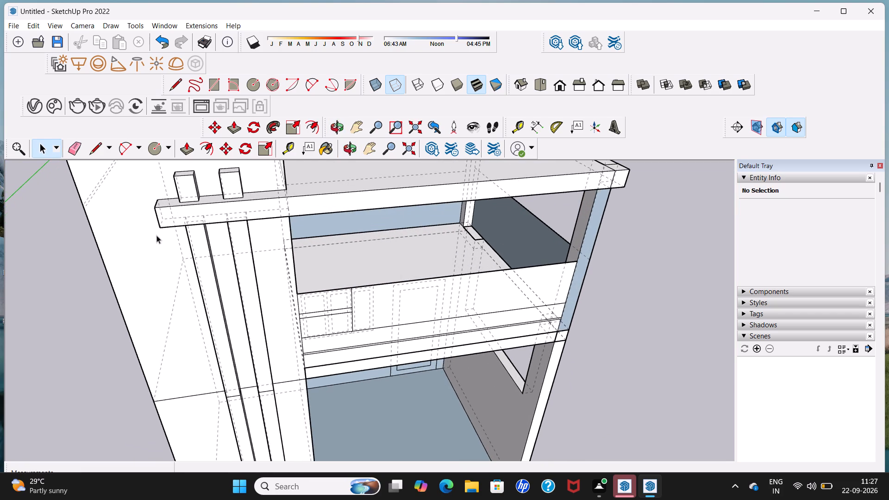
Draw a horizontal line about 1' 8 5/8" long on the tall block's front, from its outer edge towards the upright strips below the slab band.
click(93, 147)
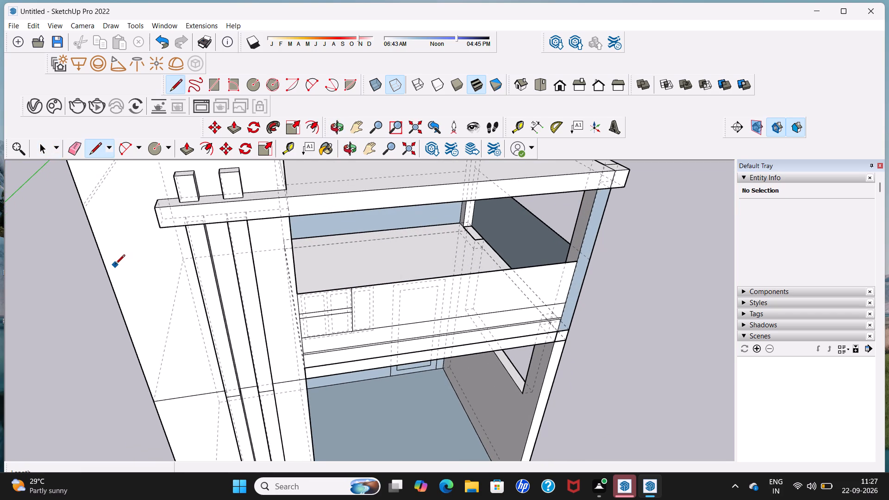
middle_drag(115, 265, 245, 251)
middle_drag(204, 304, 237, 296)
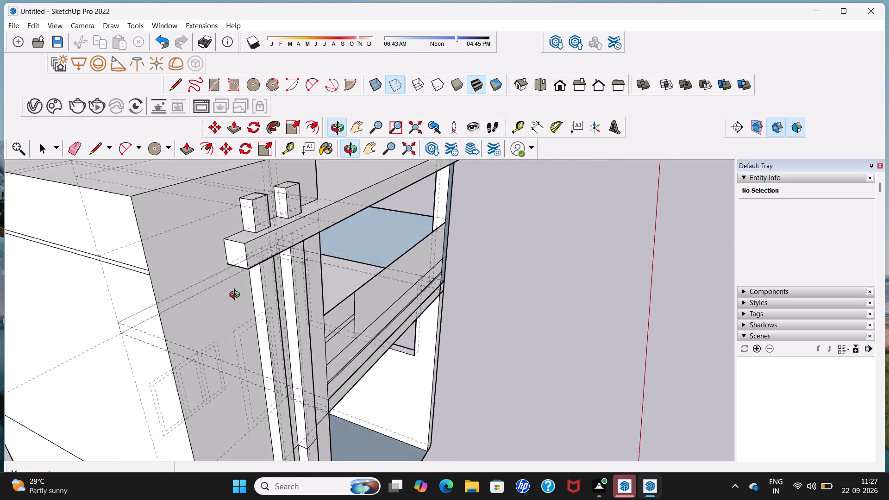
middle_drag(237, 296, 257, 270)
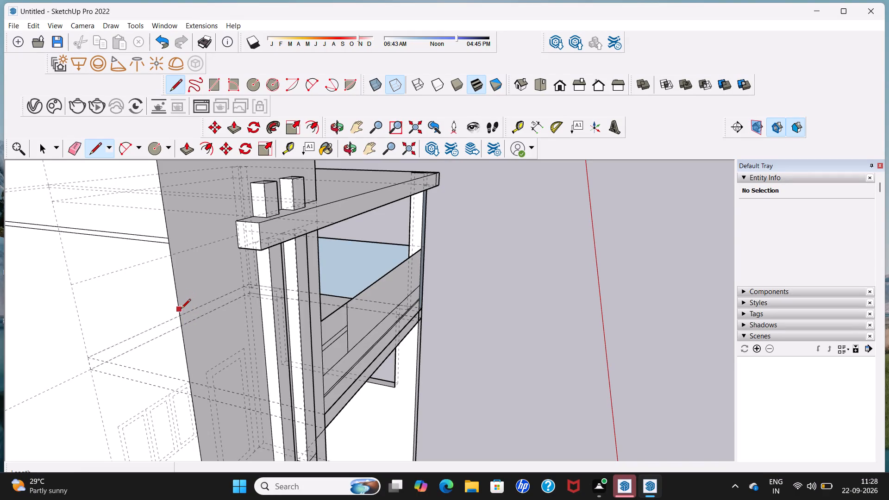
click(181, 310)
middle_drag(244, 280, 237, 290)
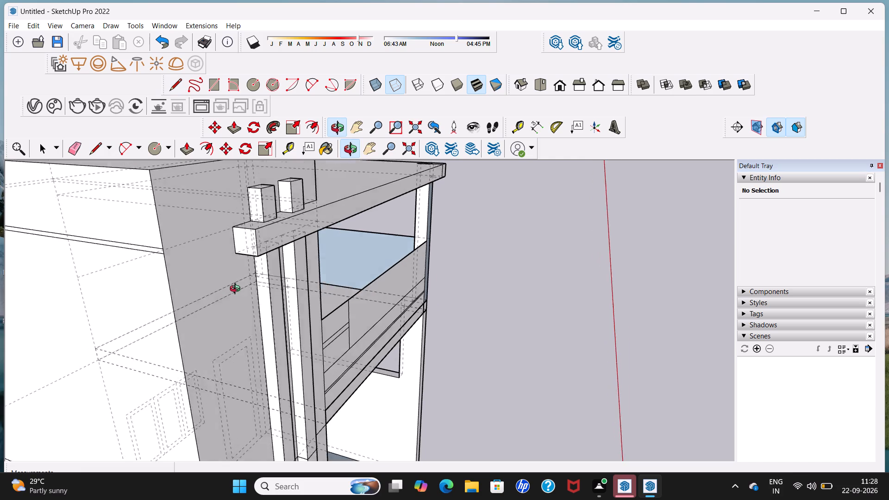
middle_drag(237, 290, 178, 312)
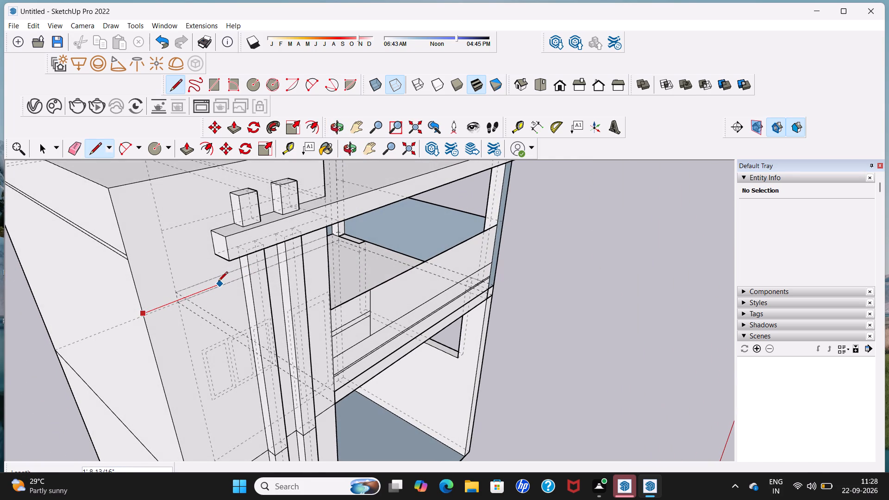
click(218, 281)
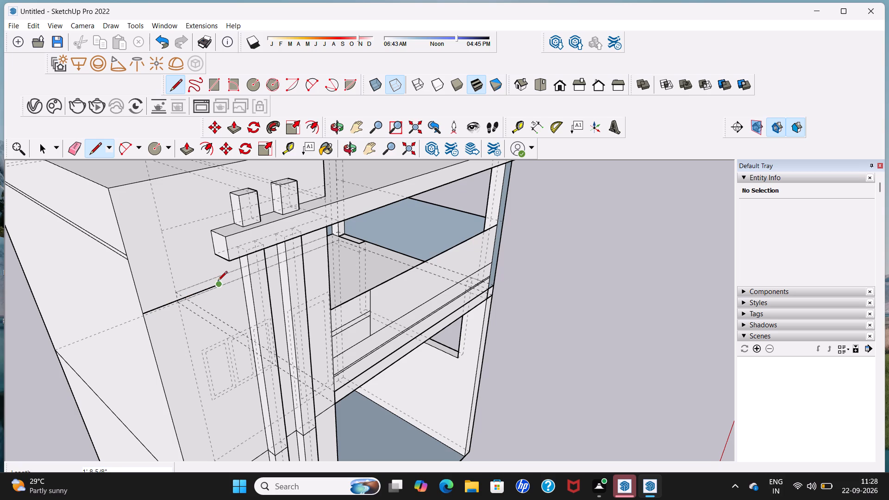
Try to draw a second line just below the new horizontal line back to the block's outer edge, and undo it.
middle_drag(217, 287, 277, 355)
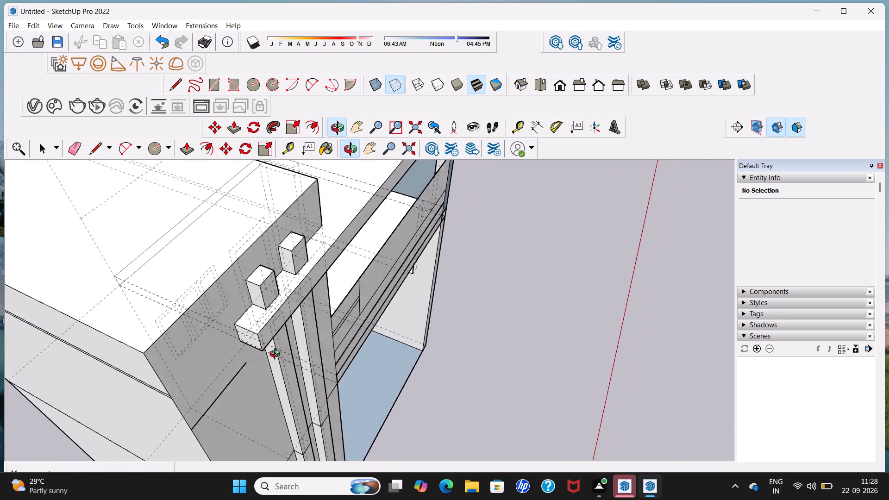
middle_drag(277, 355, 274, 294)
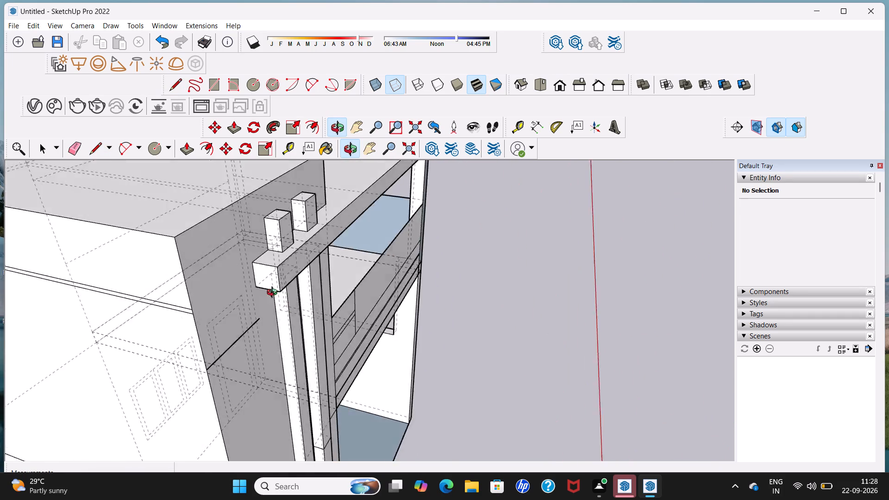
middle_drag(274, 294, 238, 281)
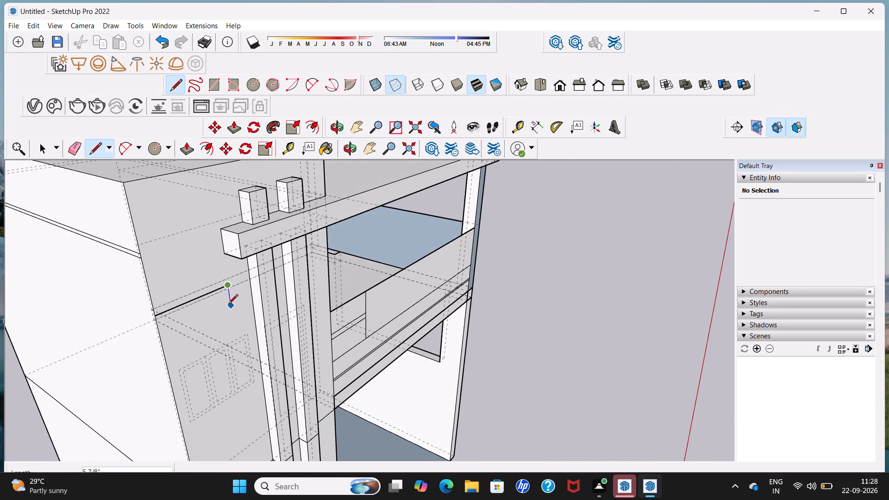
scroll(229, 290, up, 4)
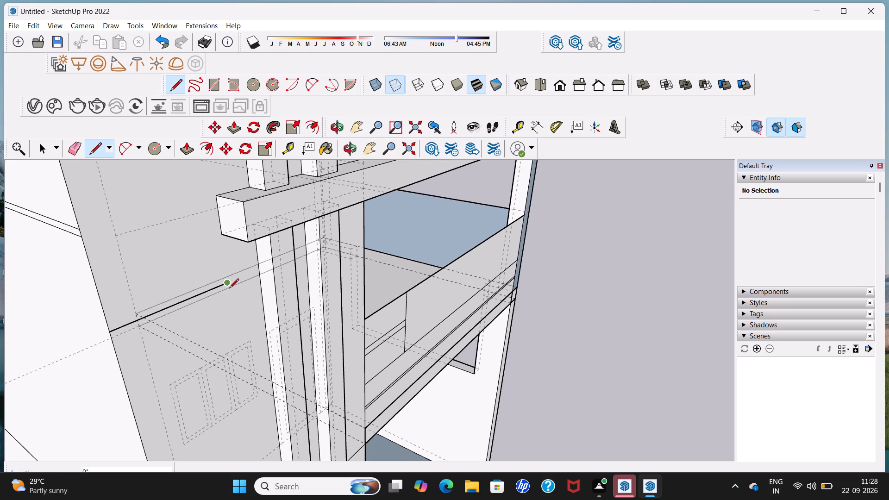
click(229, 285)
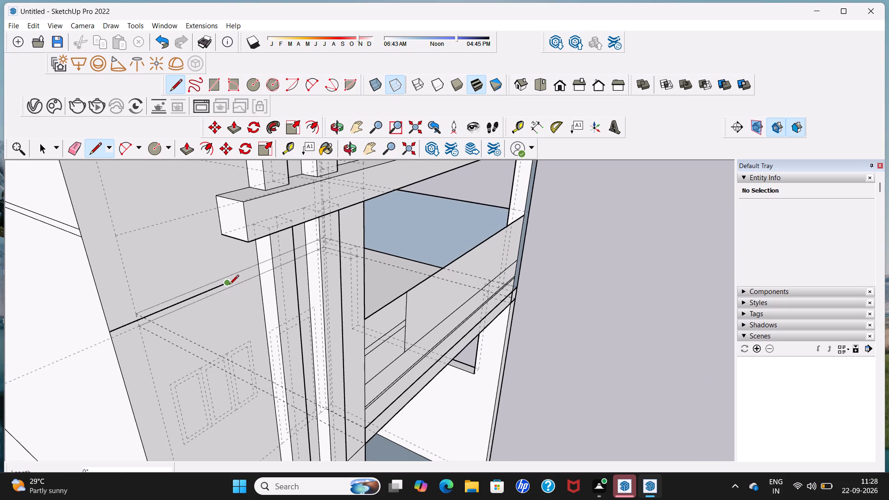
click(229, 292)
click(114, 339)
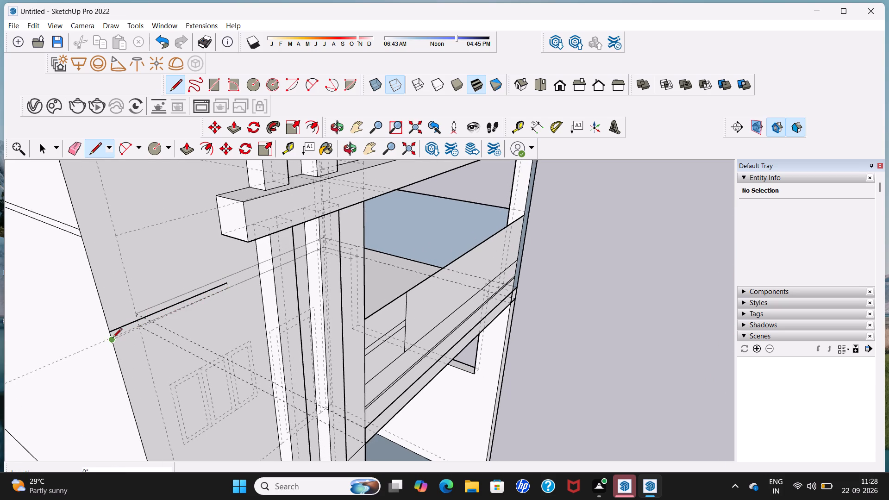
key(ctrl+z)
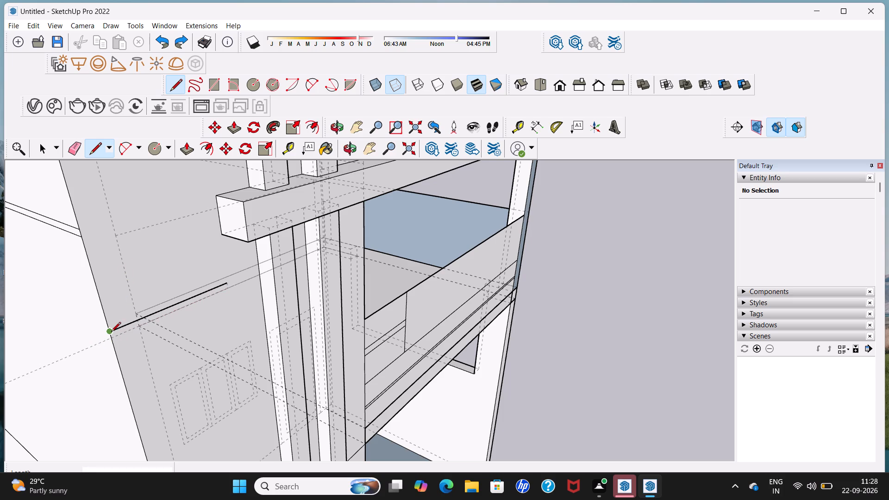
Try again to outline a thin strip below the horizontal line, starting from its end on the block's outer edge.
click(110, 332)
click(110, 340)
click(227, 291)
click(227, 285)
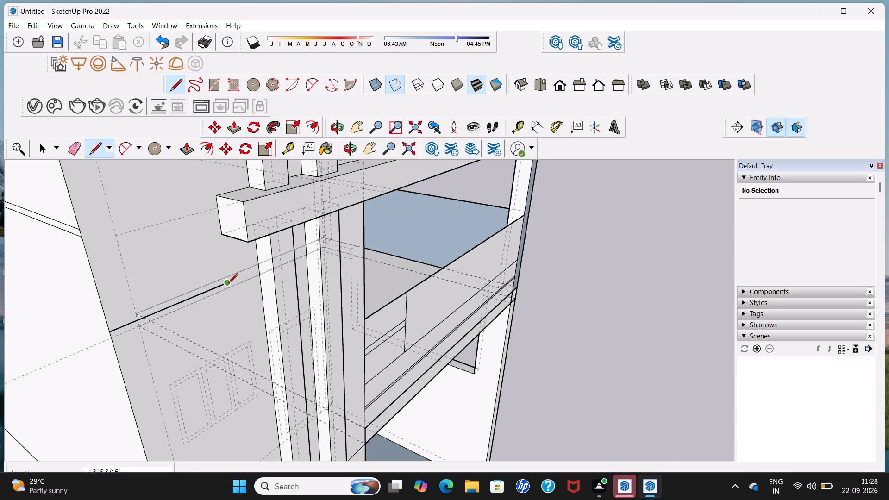
Delete the stray edge floating inside the open bay near the back of the upper floor slab.
scroll(228, 284, down, 5)
scroll(231, 285, down, 18)
middle_drag(257, 309, 246, 315)
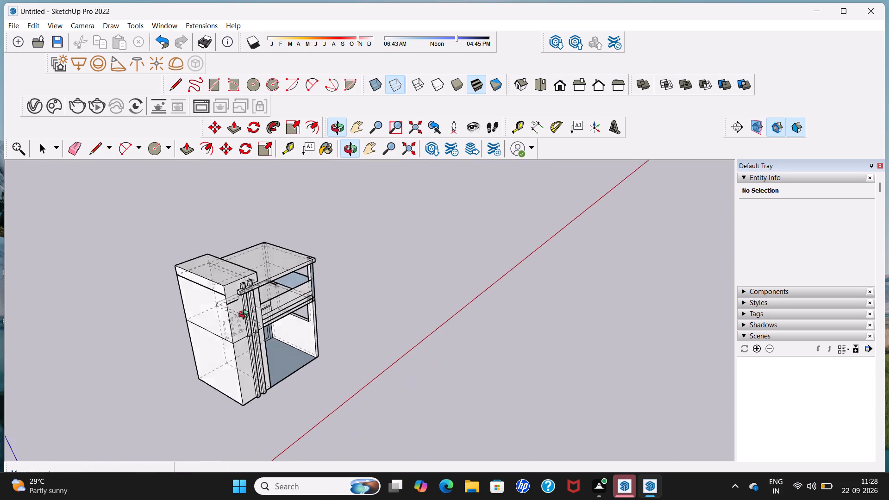
middle_drag(246, 315, 153, 337)
scroll(225, 293, up, 12)
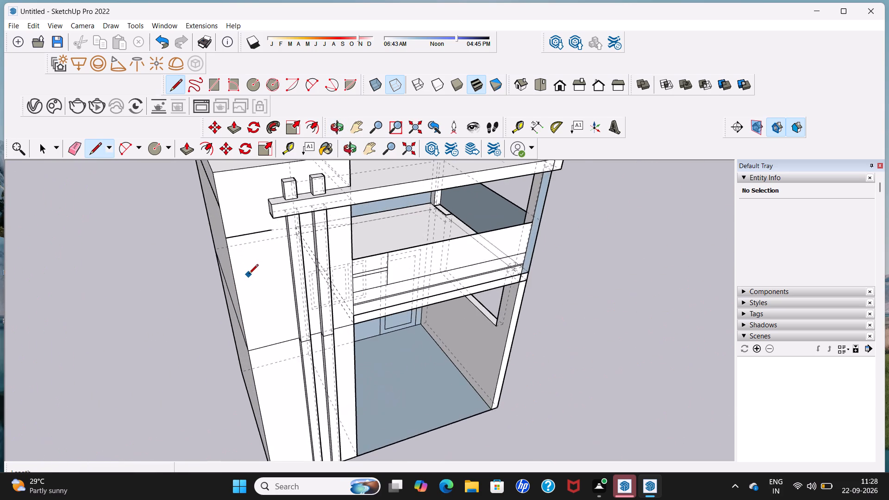
scroll(249, 275, up, 2)
middle_drag(265, 271, 245, 247)
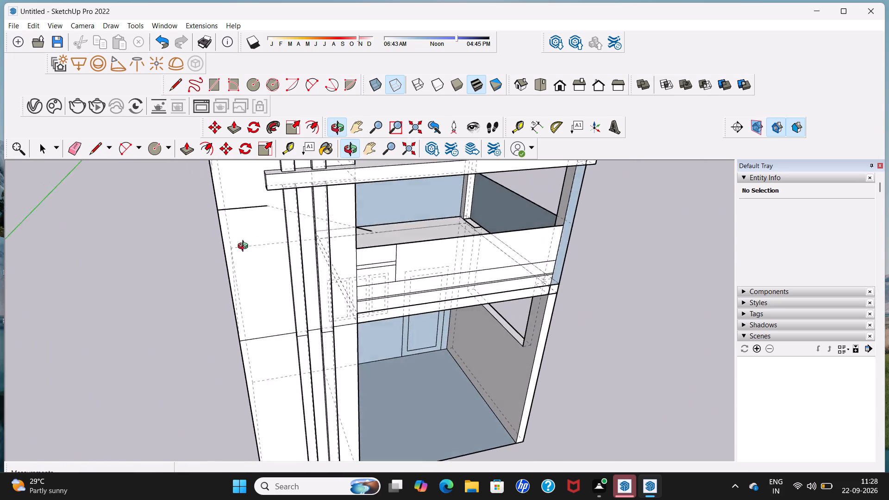
middle_drag(245, 247, 186, 265)
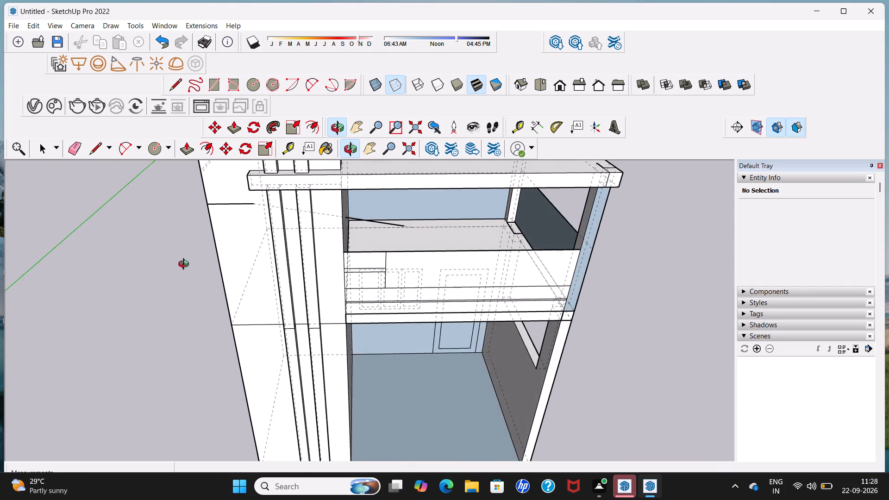
middle_drag(186, 265, 112, 267)
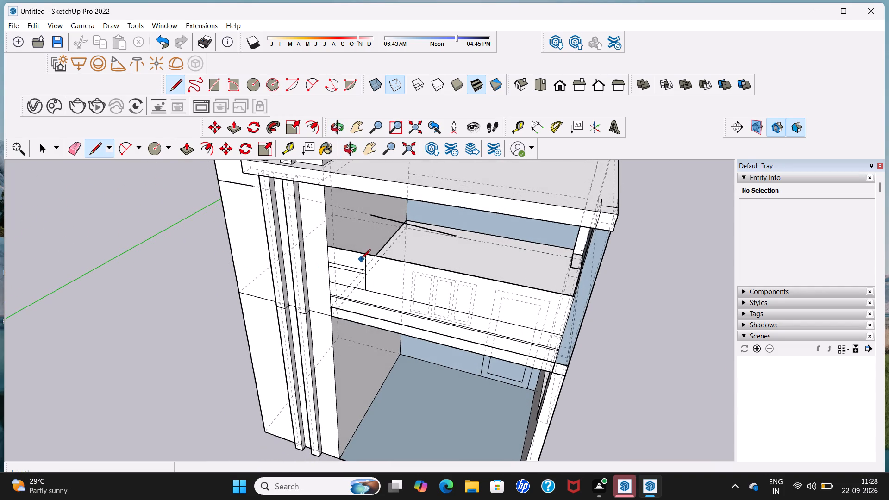
key(space)
scroll(417, 228, up, 4)
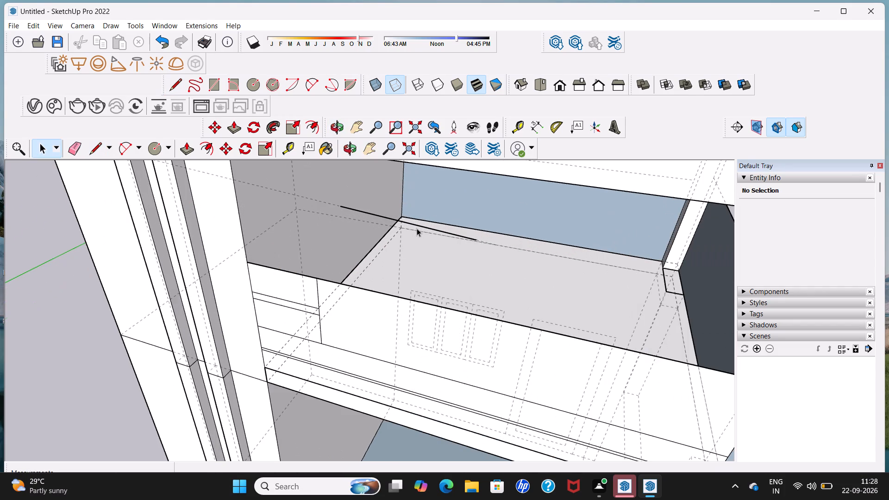
click(416, 225)
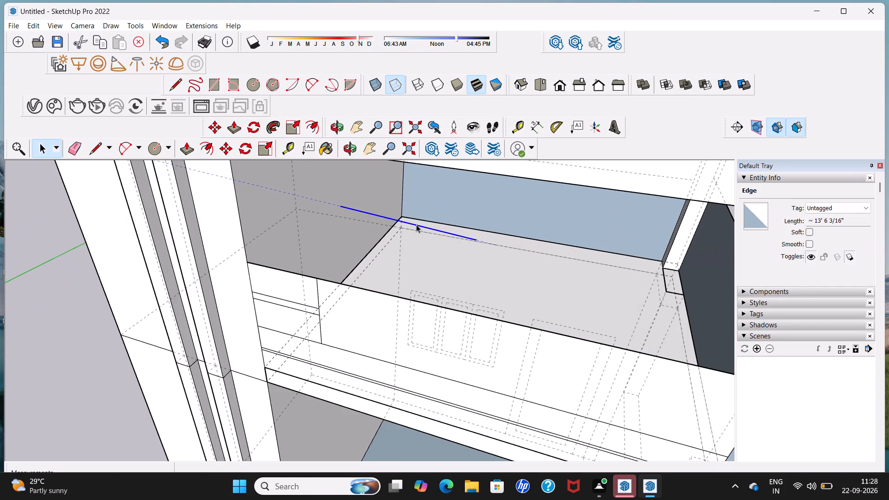
key(Delete)
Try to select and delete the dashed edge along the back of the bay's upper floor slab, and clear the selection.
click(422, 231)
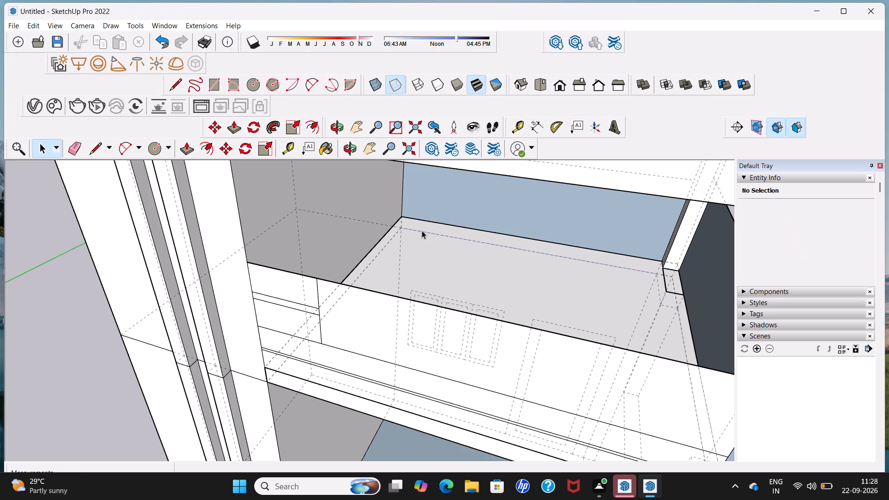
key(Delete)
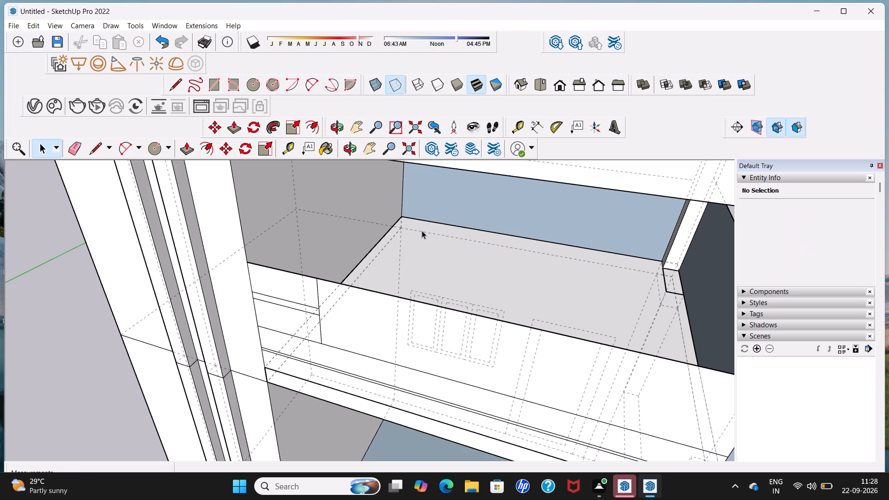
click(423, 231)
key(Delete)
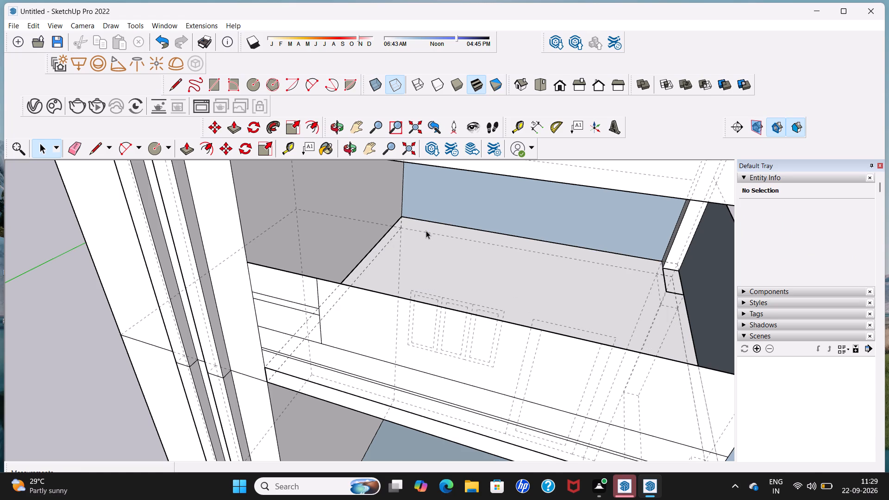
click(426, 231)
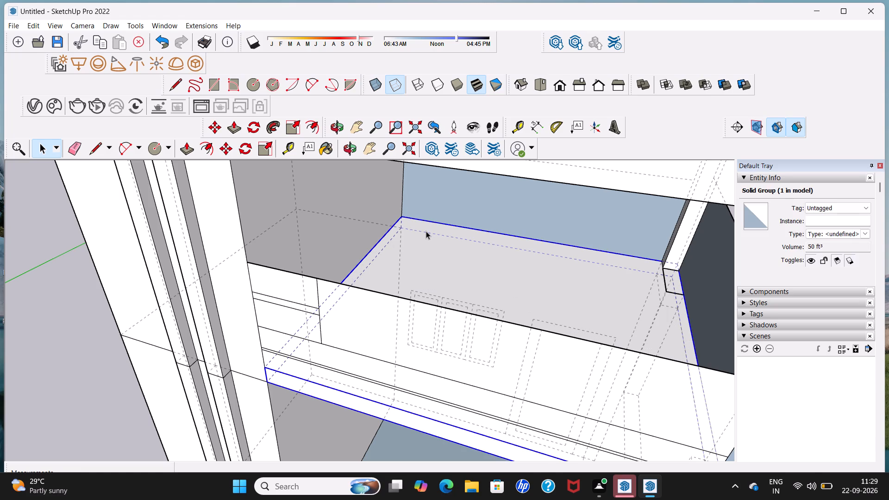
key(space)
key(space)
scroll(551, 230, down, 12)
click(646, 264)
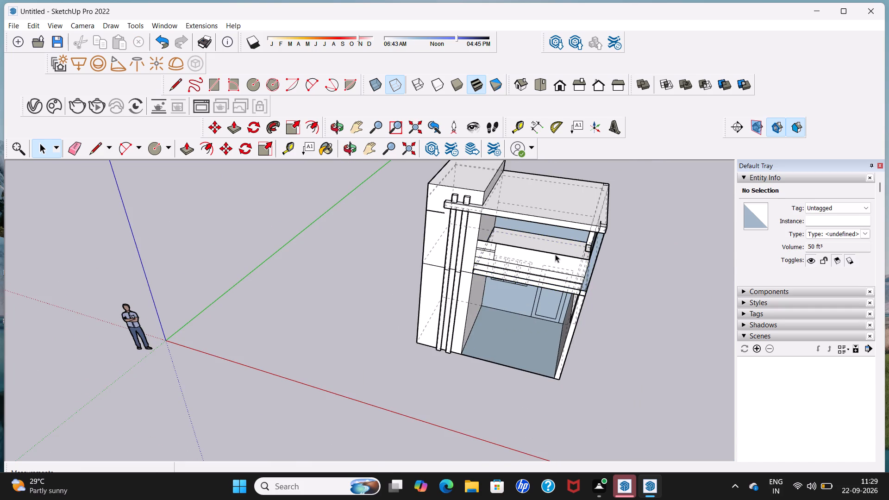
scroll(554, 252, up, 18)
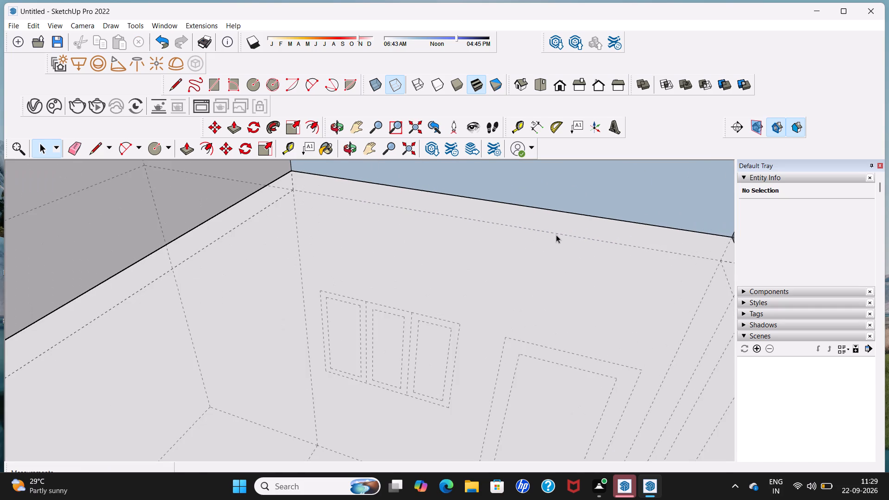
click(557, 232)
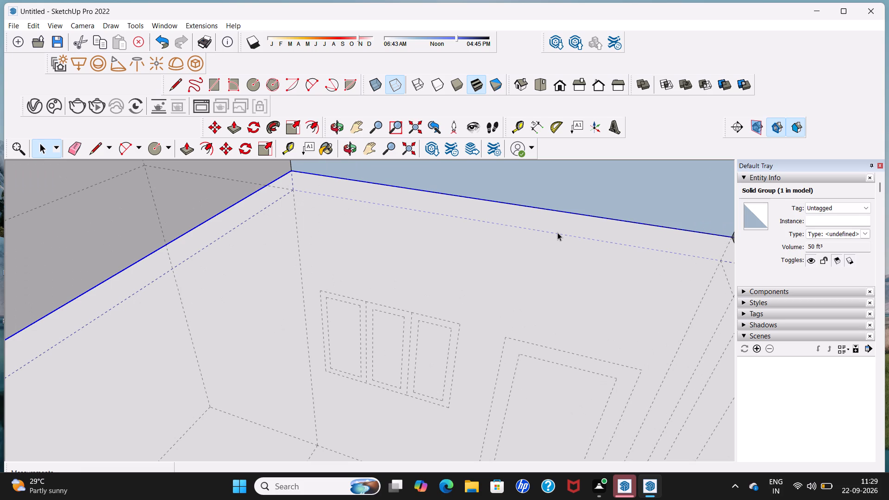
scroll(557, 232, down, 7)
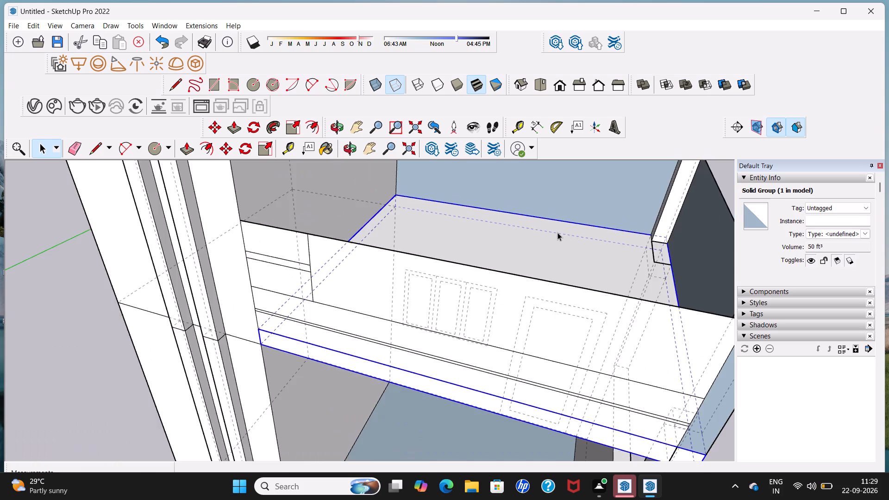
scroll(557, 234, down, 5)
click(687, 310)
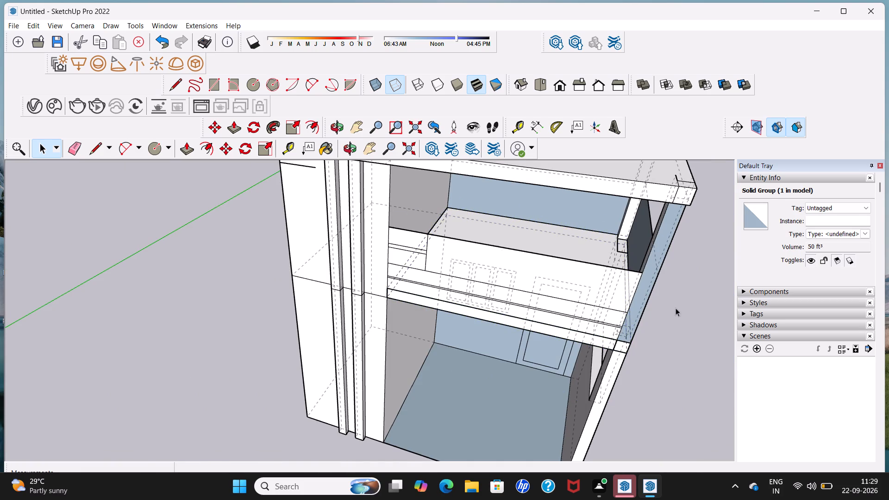
Delete the long dashed edge running between the door and the side wall behind the bay's upper floor slab.
scroll(631, 283, up, 6)
scroll(583, 258, up, 16)
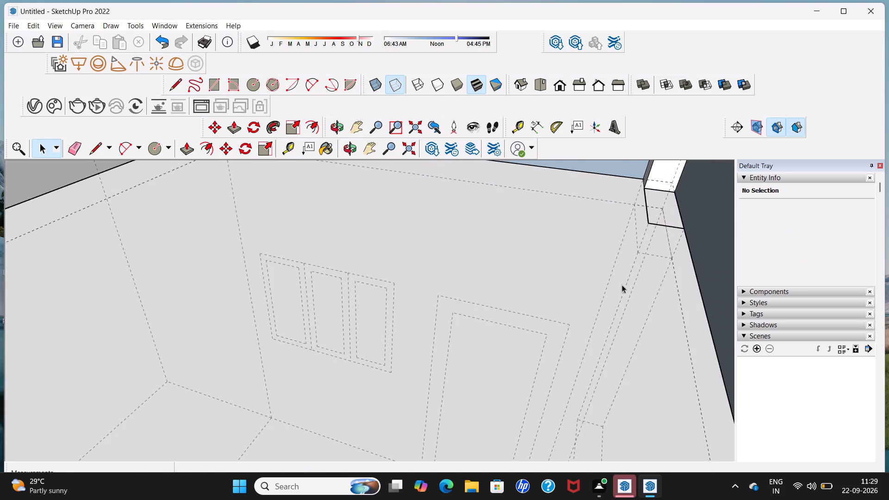
click(602, 298)
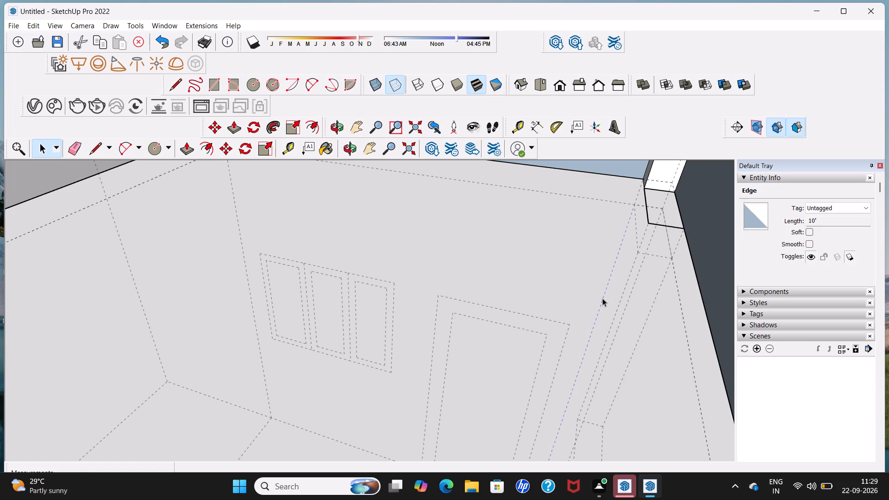
key(Delete)
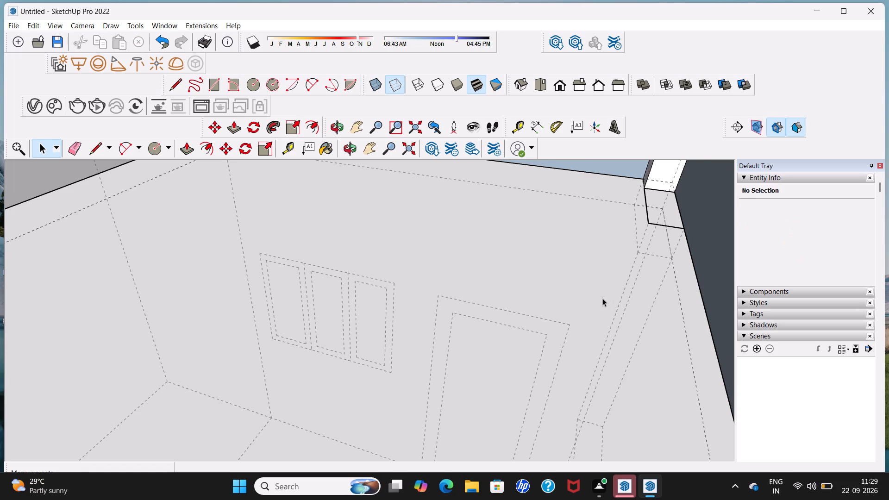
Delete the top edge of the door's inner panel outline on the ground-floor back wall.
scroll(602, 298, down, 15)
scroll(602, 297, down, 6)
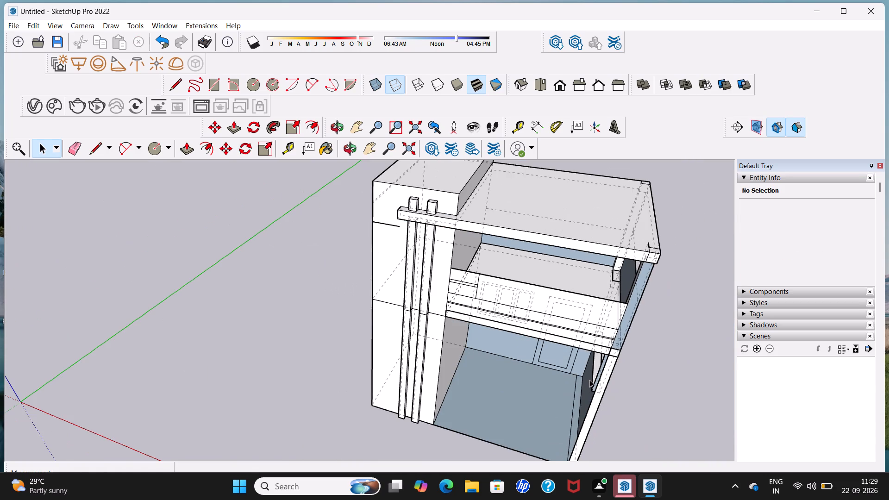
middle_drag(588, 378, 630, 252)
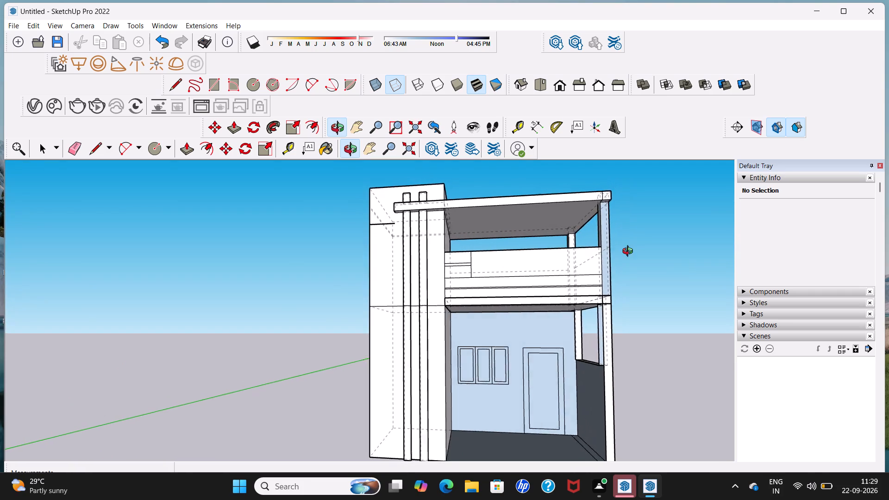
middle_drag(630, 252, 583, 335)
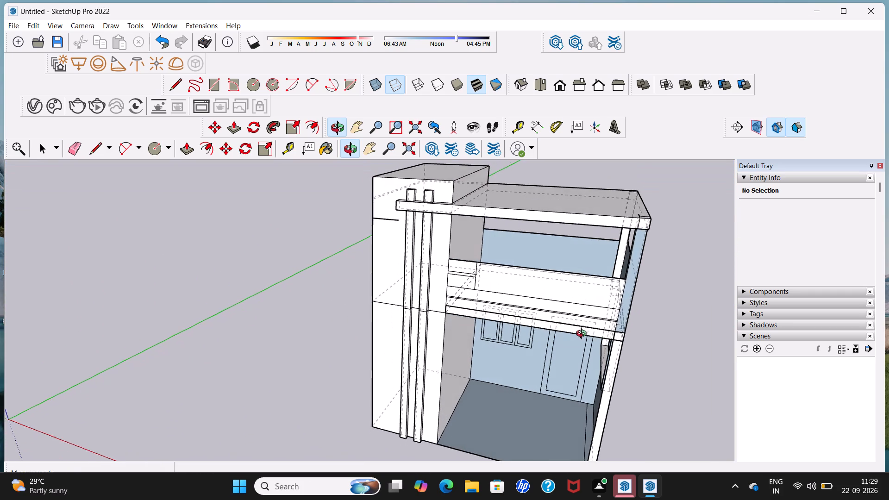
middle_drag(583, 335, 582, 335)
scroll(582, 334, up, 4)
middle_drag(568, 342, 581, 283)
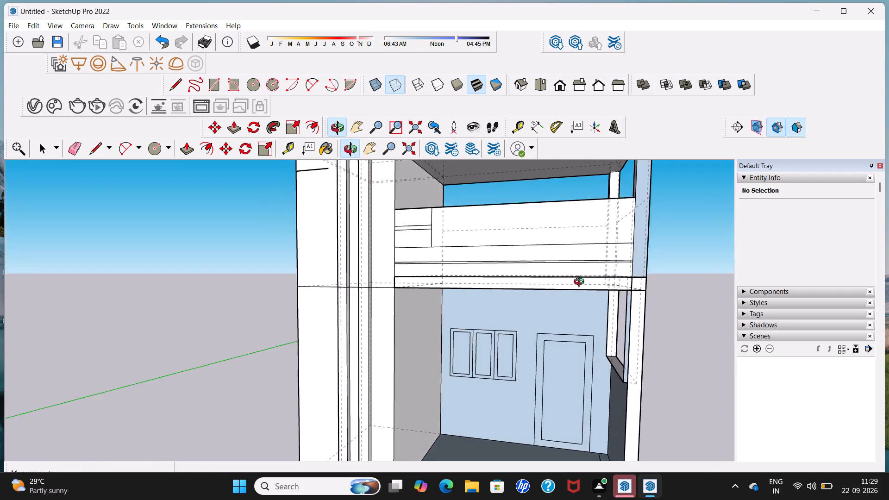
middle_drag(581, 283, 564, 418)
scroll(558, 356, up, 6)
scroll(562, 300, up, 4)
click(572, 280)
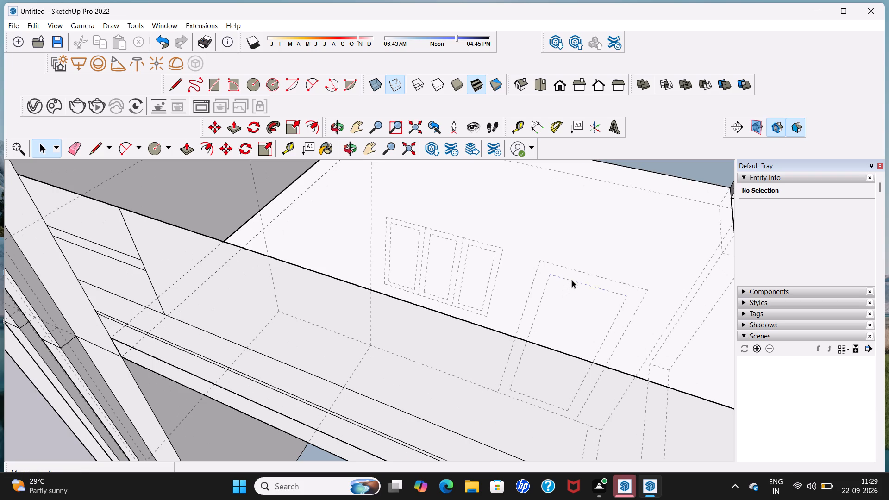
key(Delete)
Redraw the missing top edge of the door's inner panel with a line between its two upright edges.
middle_drag(552, 360, 596, 217)
scroll(550, 330, down, 3)
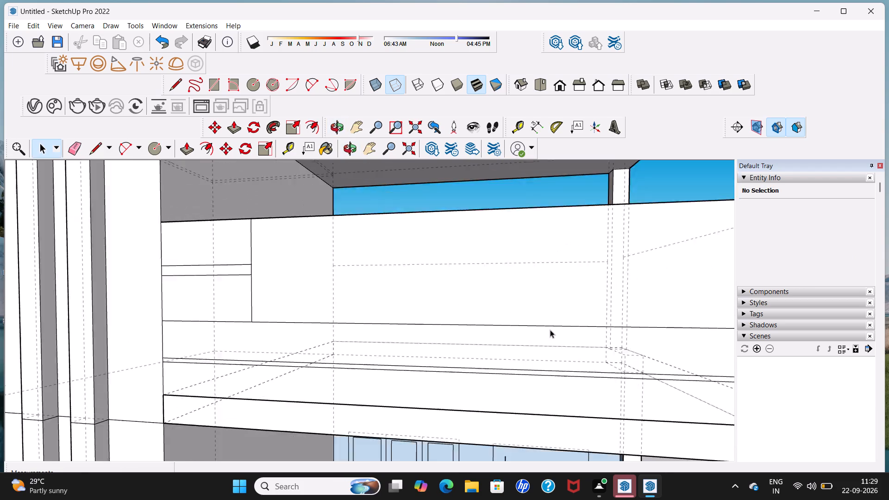
scroll(550, 330, down, 9)
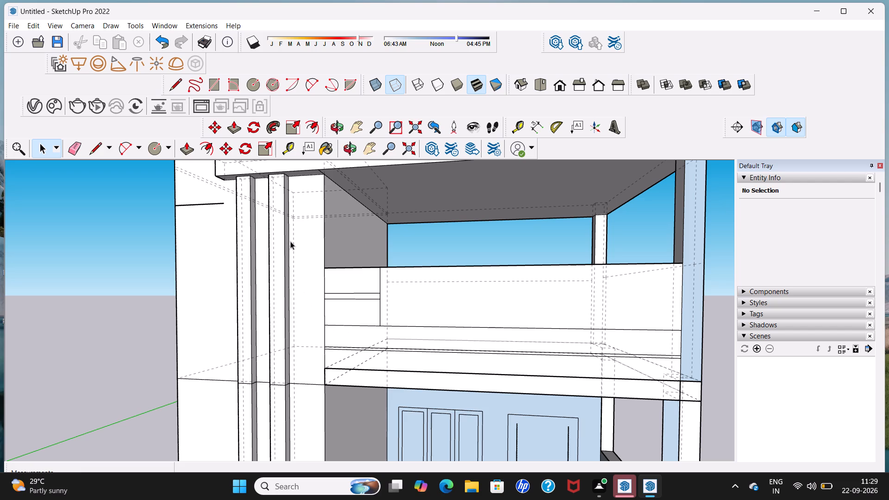
click(174, 88)
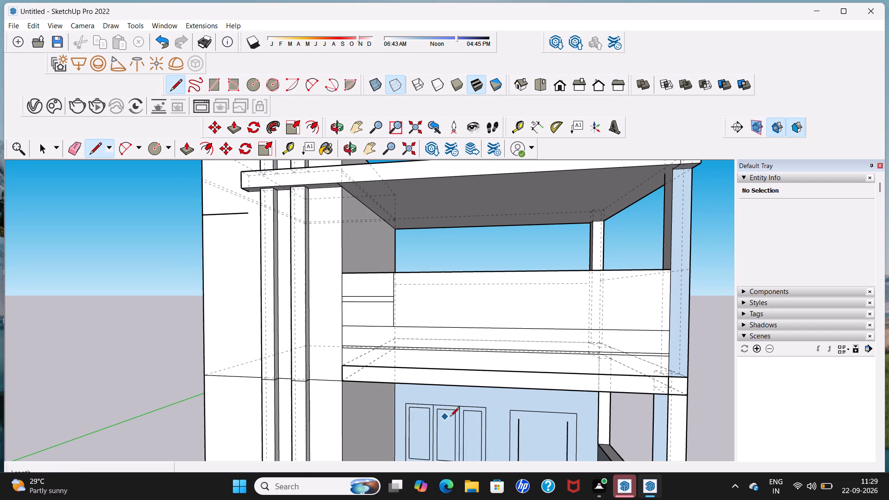
click(522, 420)
click(567, 424)
scroll(570, 403, down, 6)
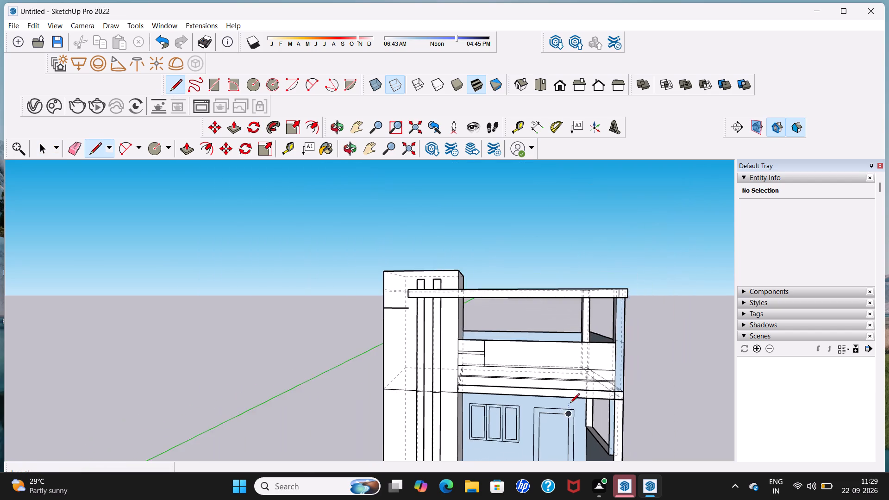
scroll(571, 402, down, 15)
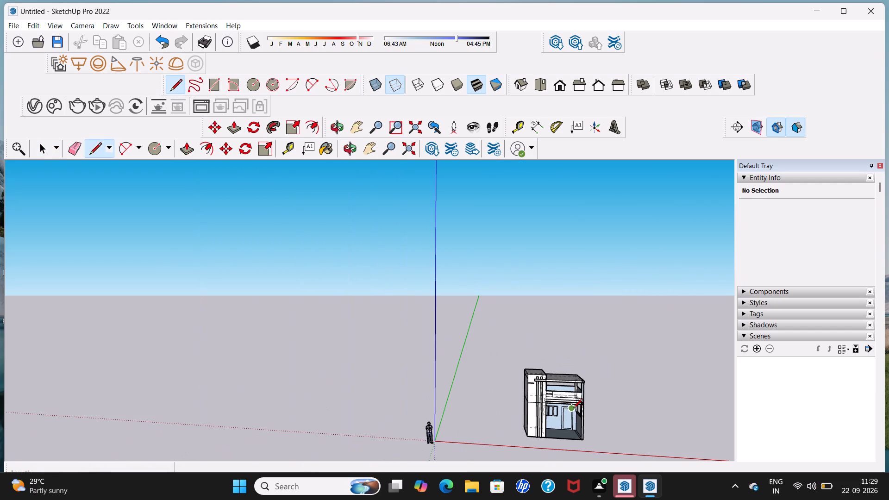
key(space)
Delete the dashed edge near the back of the roof slab's underside, beside the tall block.
middle_drag(583, 401, 427, 395)
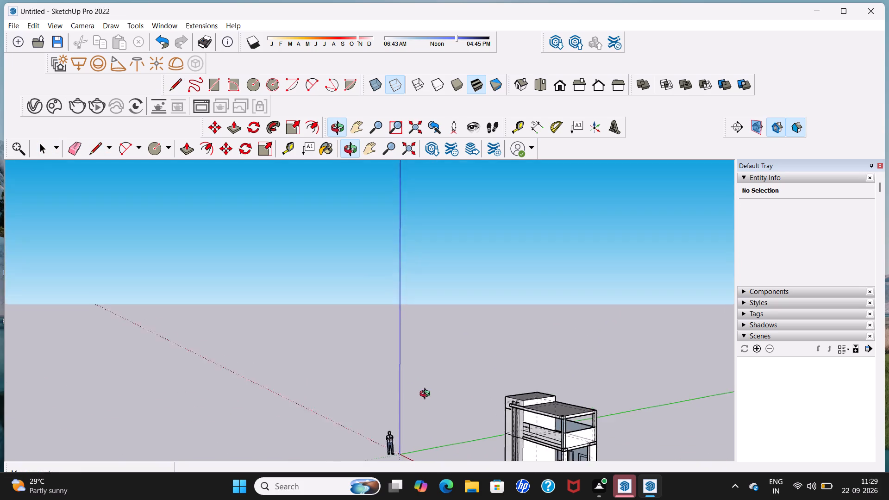
middle_drag(427, 395, 501, 343)
scroll(548, 404, up, 11)
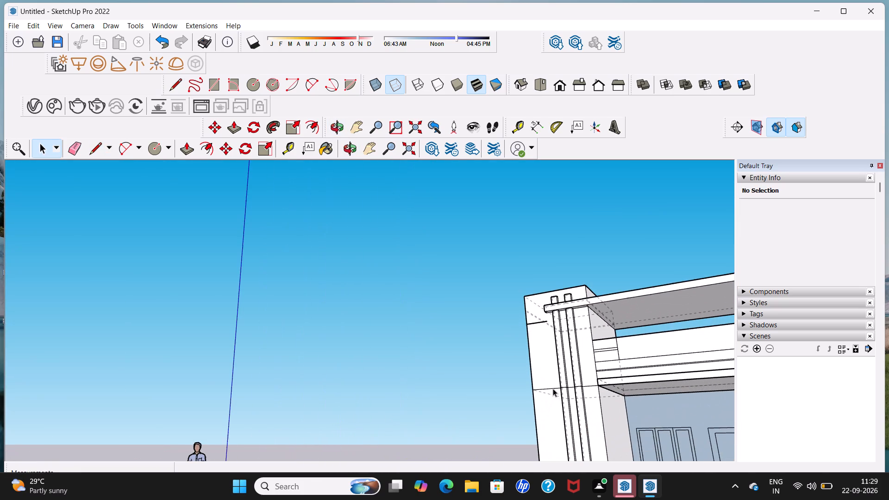
scroll(549, 377, up, 1)
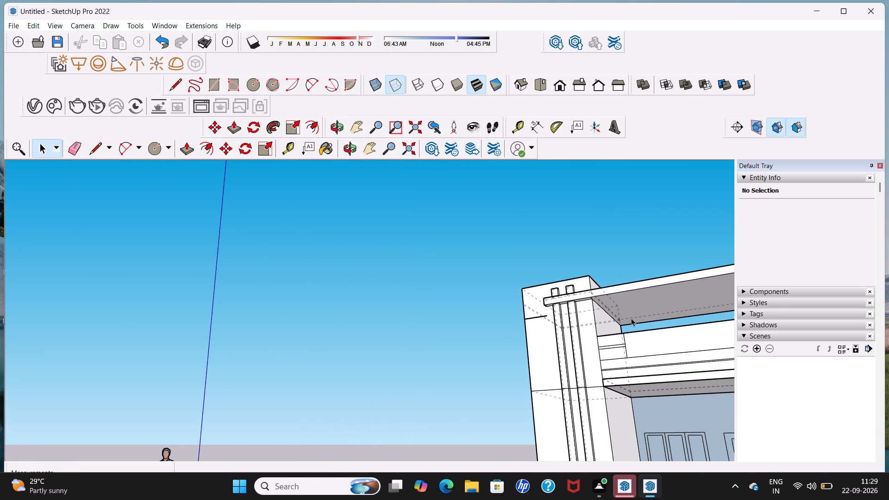
click(631, 318)
key(Delete)
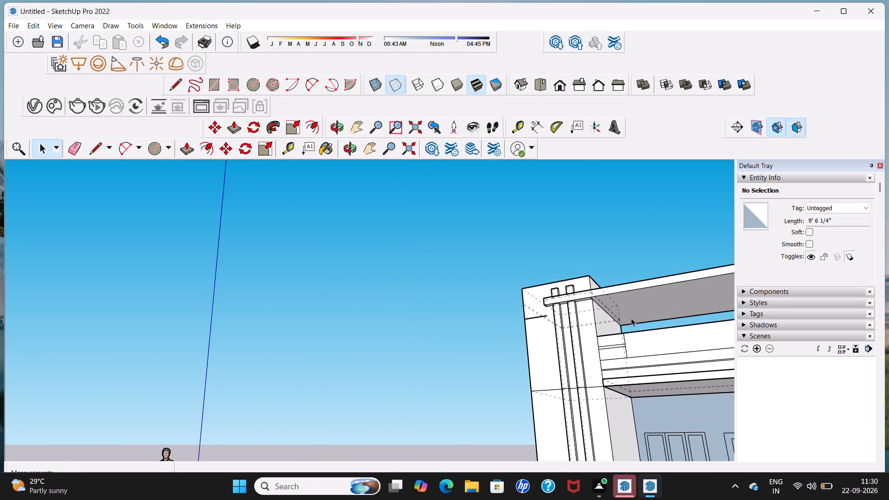
Delete the dashed edge running along the base of the bay's outer side wall.
scroll(631, 318, down, 13)
middle_drag(651, 317, 580, 398)
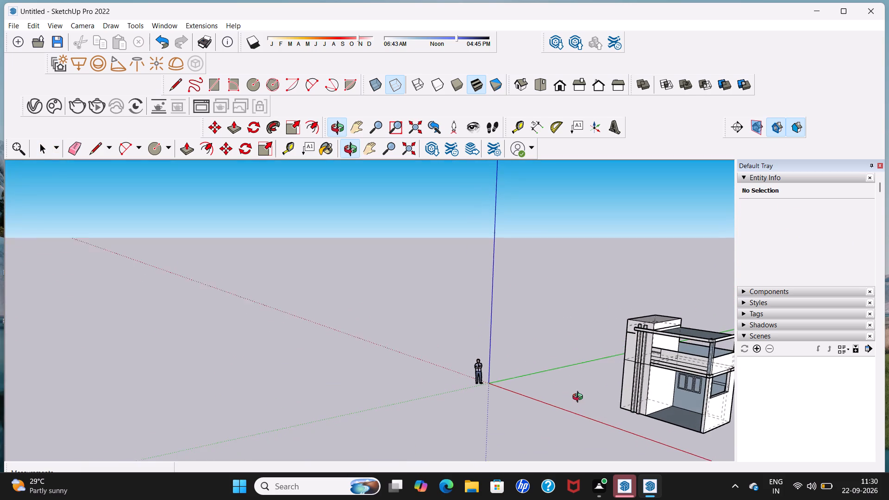
middle_drag(580, 398, 580, 395)
middle_drag(694, 340, 600, 334)
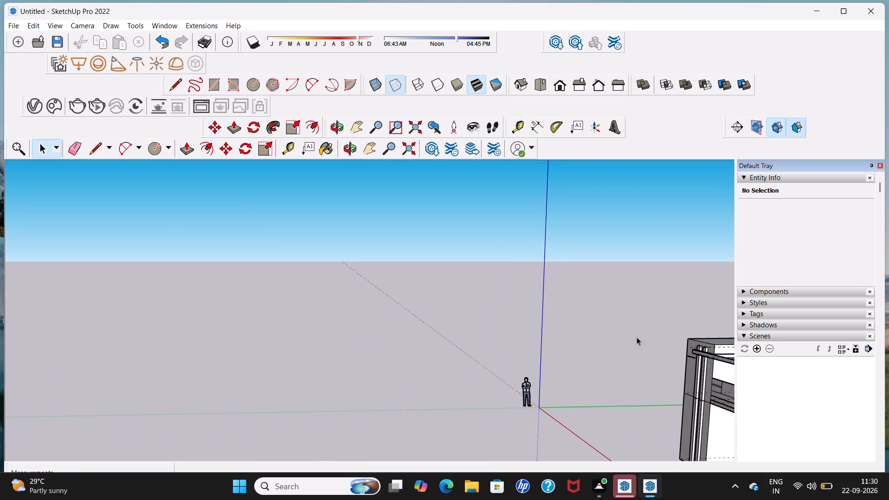
scroll(638, 337, down, 19)
middle_drag(703, 342, 634, 334)
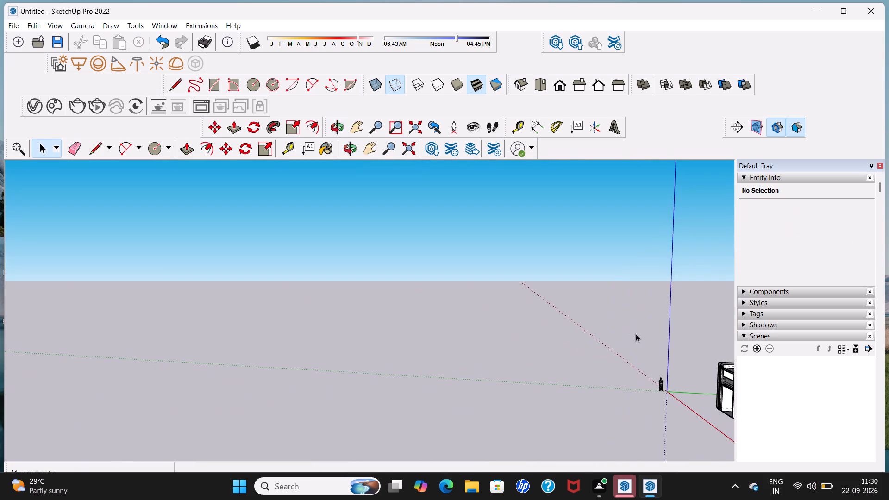
shift+middle_drag(648, 339, 387, 307)
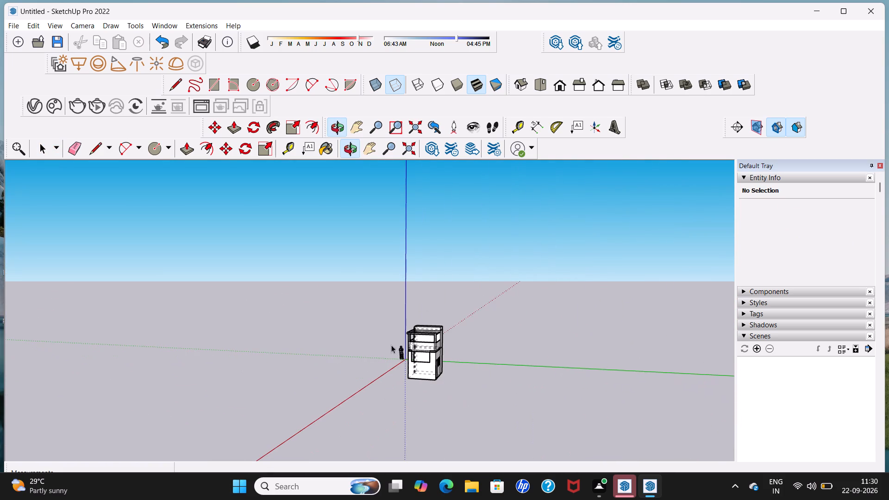
middle_drag(392, 353, 394, 325)
scroll(393, 347, up, 4)
scroll(444, 401, up, 4)
middle_drag(446, 386, 446, 448)
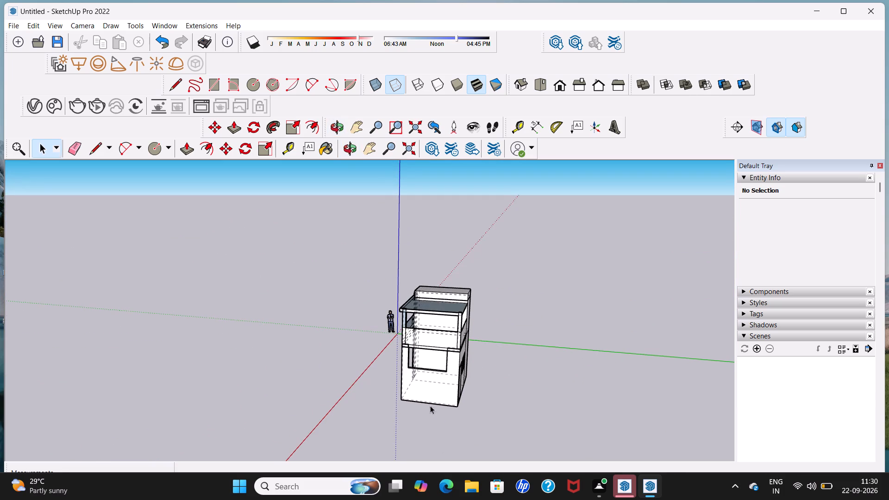
middle_drag(426, 379, 475, 407)
scroll(438, 373, up, 5)
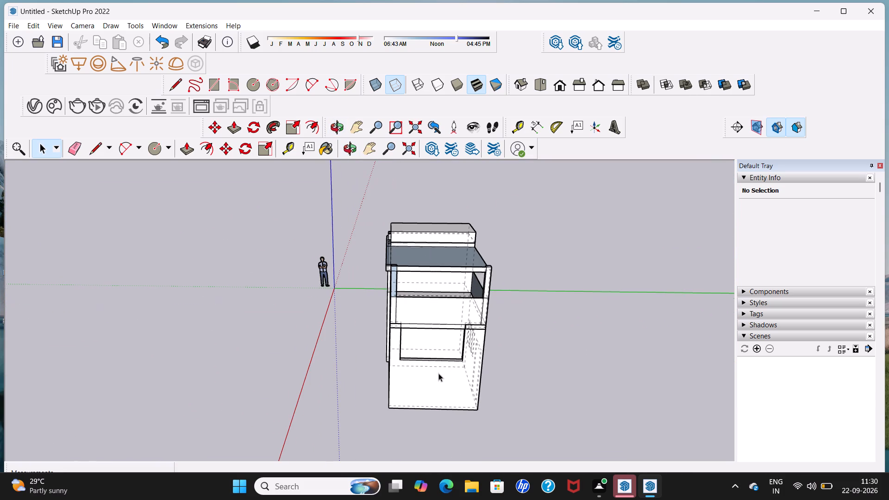
click(462, 406)
key(Delete)
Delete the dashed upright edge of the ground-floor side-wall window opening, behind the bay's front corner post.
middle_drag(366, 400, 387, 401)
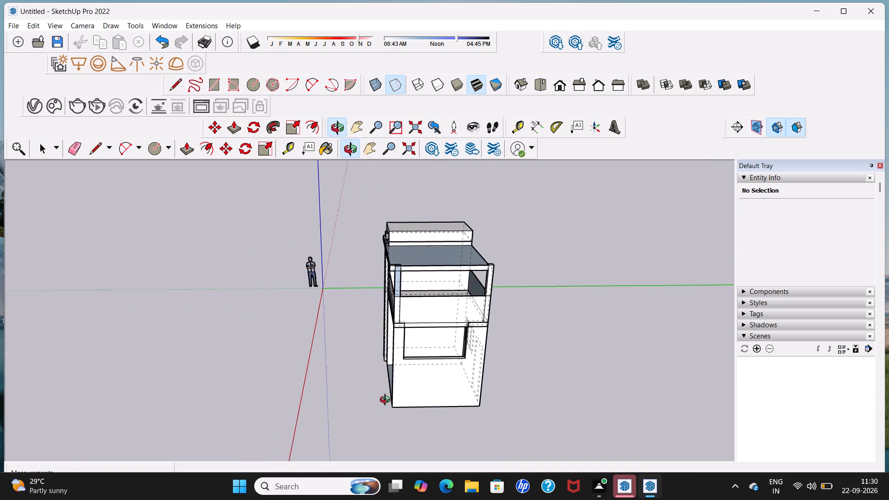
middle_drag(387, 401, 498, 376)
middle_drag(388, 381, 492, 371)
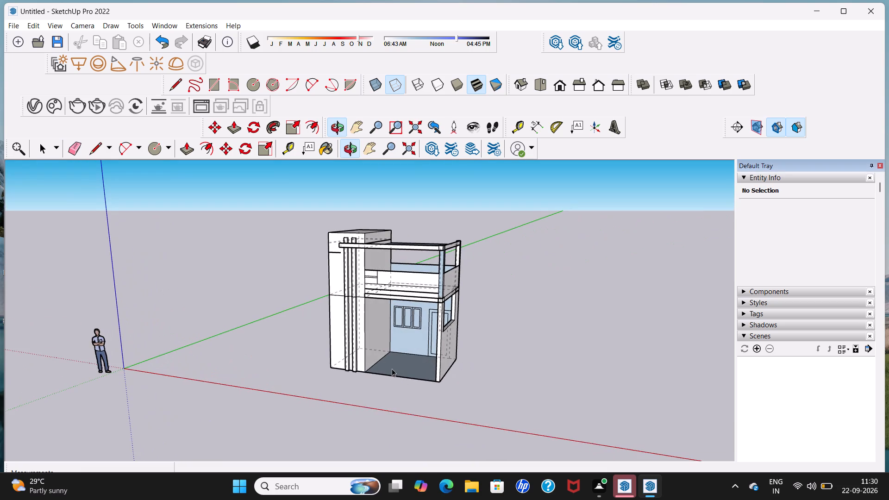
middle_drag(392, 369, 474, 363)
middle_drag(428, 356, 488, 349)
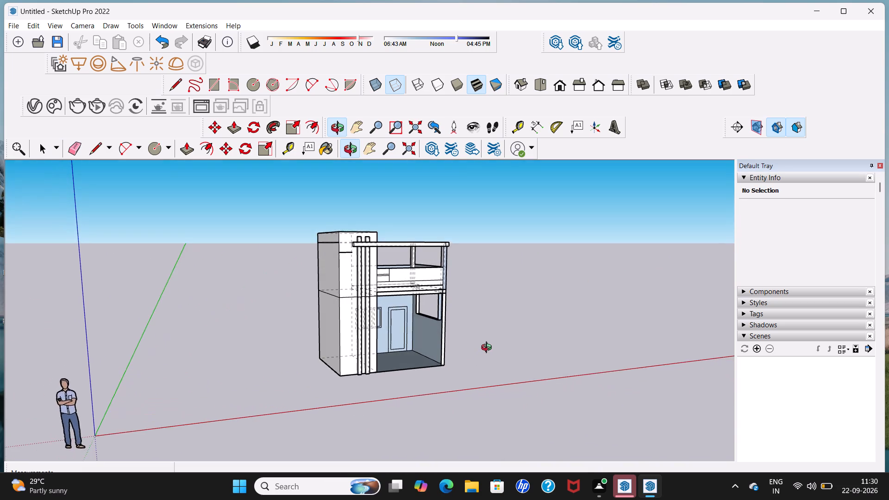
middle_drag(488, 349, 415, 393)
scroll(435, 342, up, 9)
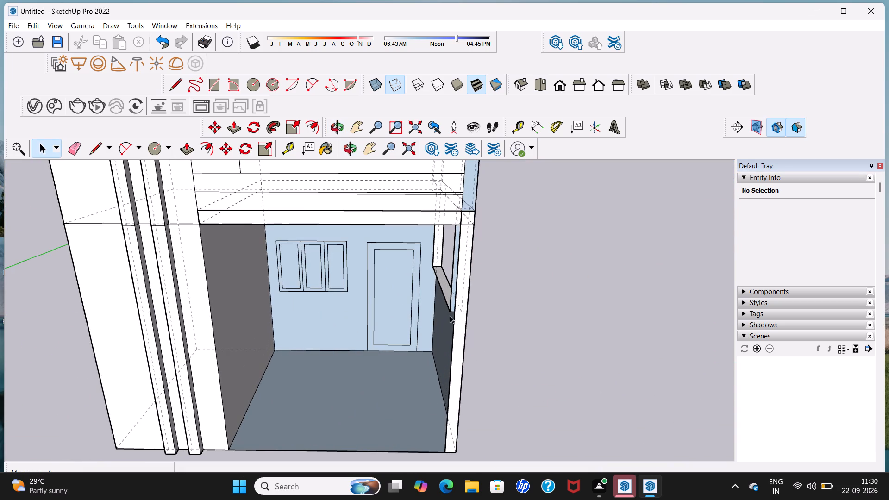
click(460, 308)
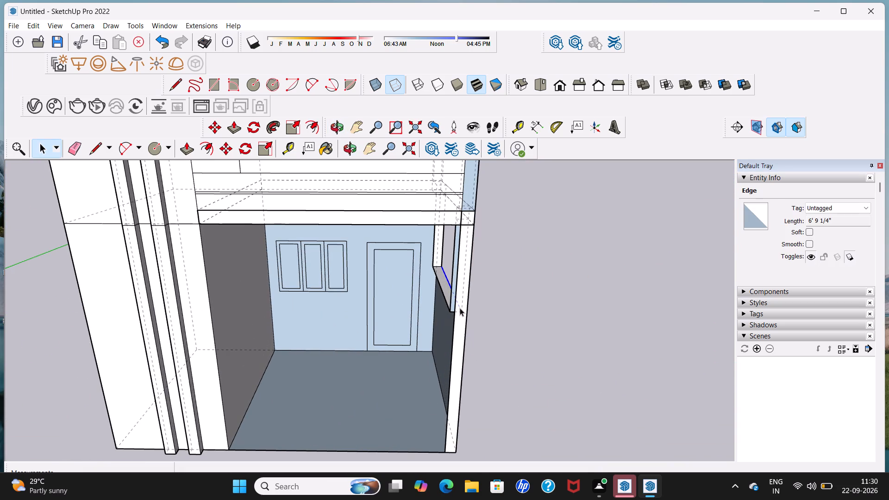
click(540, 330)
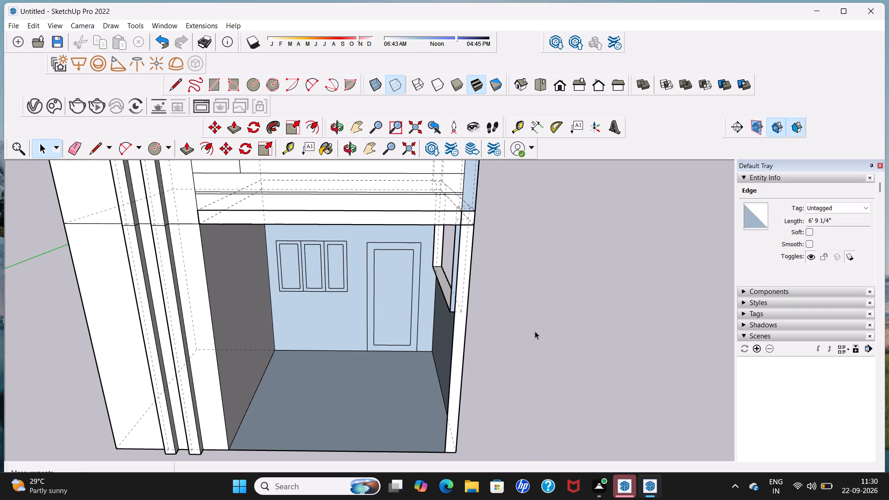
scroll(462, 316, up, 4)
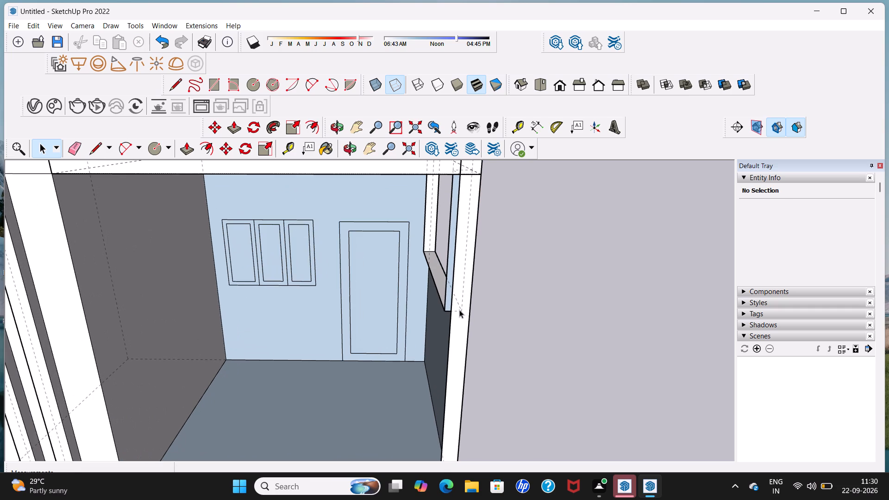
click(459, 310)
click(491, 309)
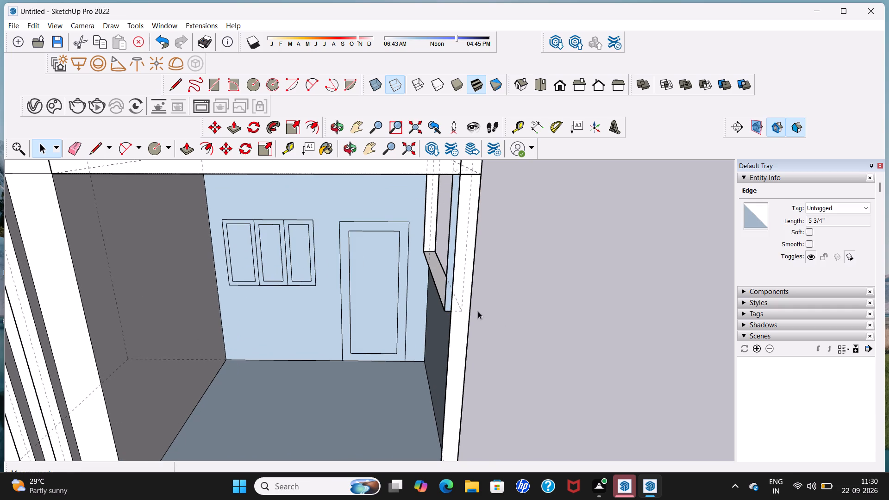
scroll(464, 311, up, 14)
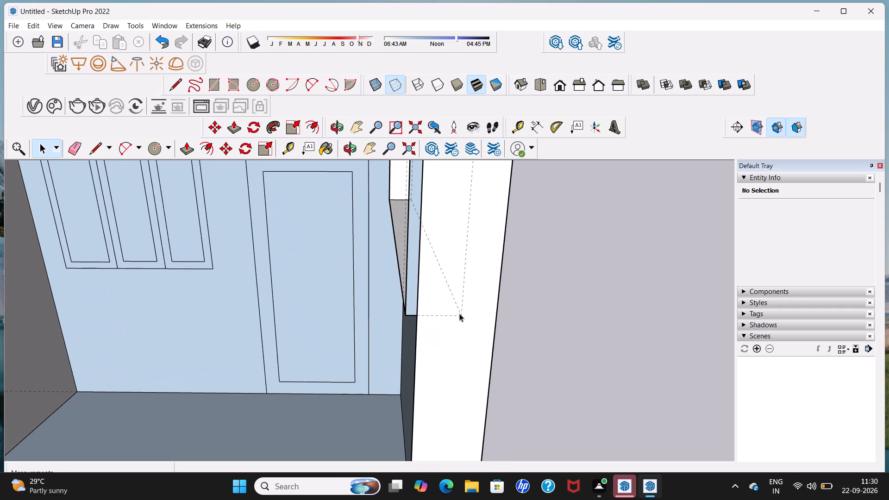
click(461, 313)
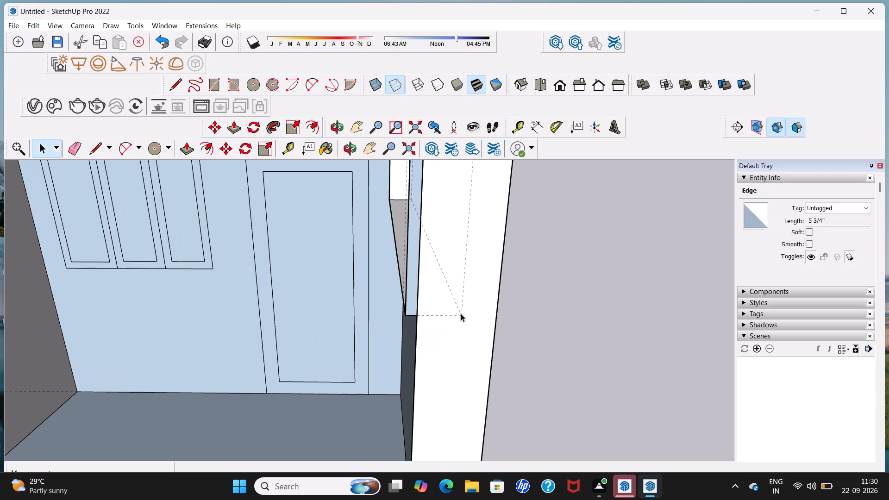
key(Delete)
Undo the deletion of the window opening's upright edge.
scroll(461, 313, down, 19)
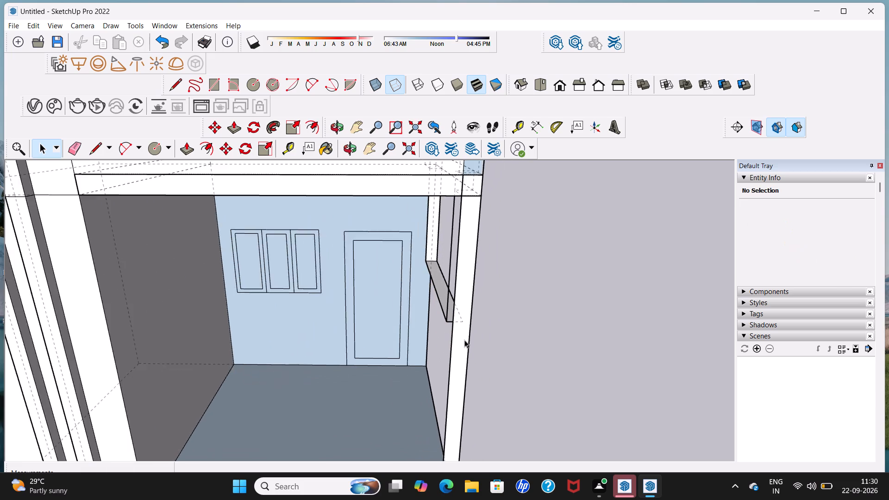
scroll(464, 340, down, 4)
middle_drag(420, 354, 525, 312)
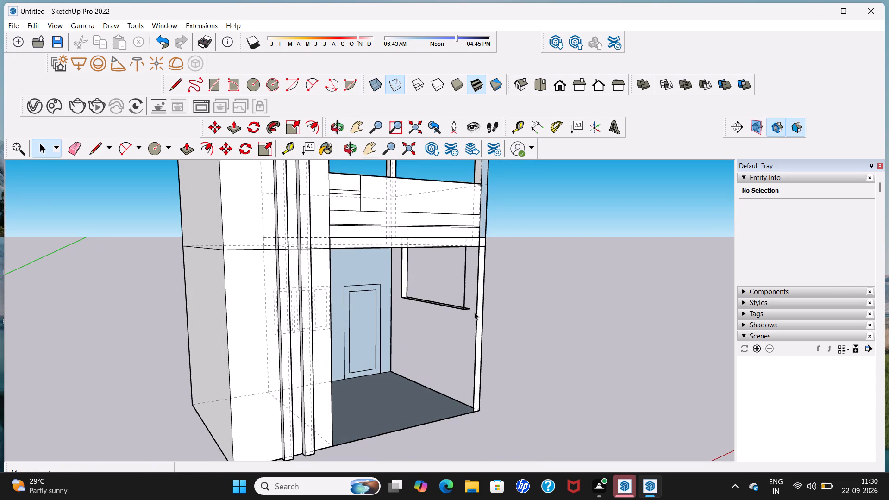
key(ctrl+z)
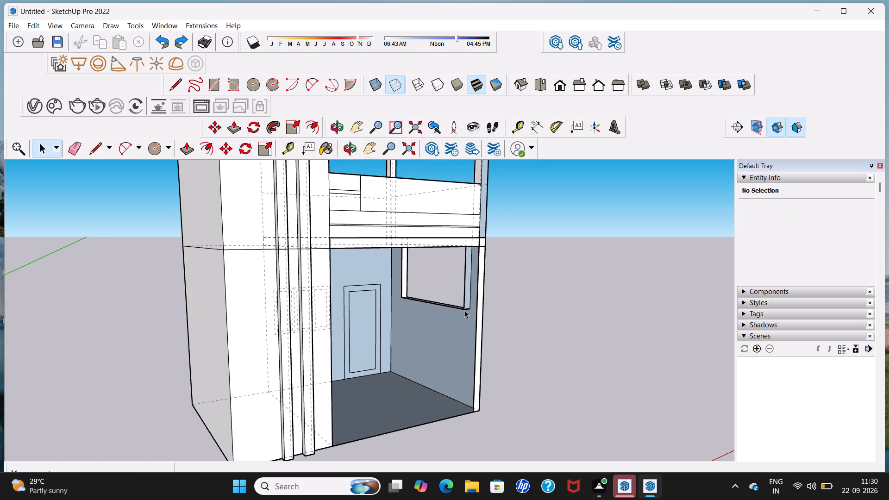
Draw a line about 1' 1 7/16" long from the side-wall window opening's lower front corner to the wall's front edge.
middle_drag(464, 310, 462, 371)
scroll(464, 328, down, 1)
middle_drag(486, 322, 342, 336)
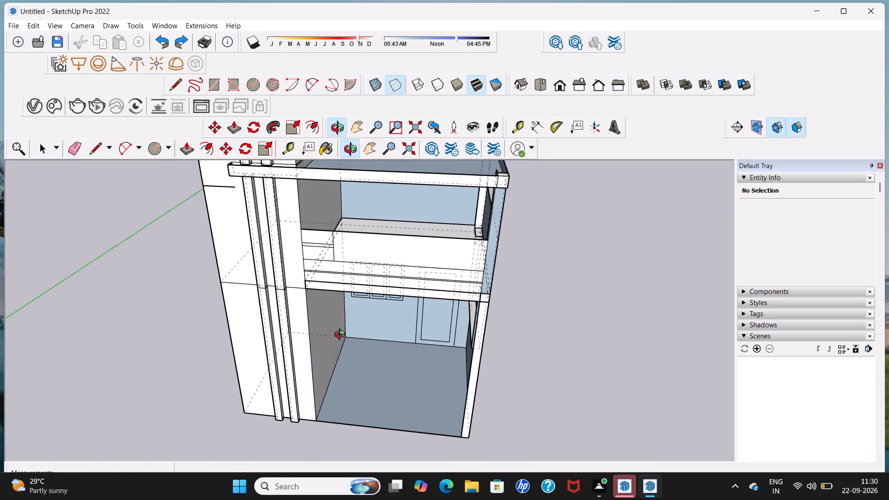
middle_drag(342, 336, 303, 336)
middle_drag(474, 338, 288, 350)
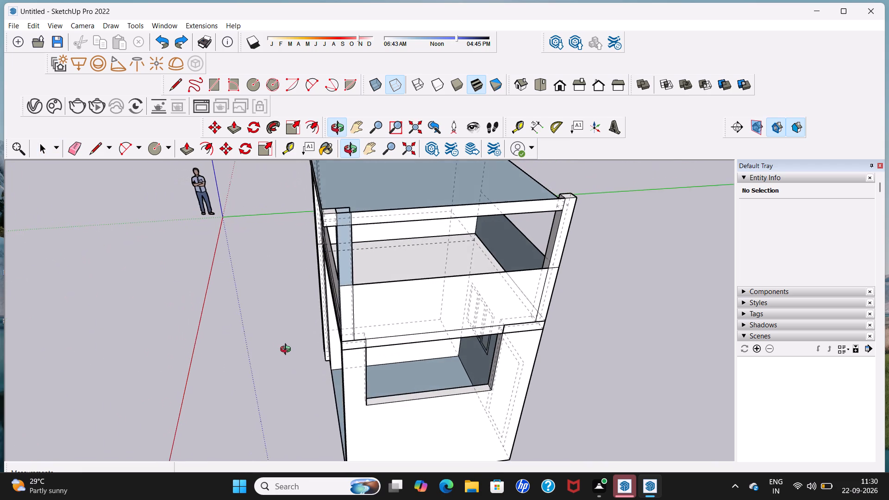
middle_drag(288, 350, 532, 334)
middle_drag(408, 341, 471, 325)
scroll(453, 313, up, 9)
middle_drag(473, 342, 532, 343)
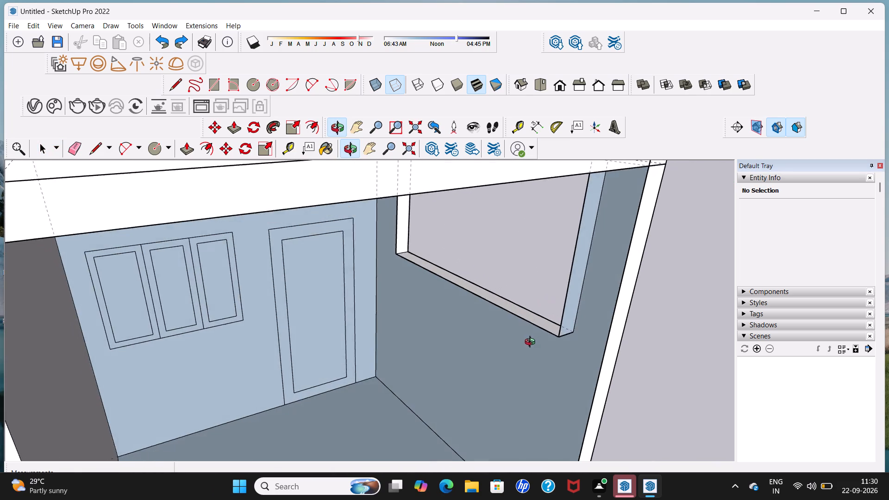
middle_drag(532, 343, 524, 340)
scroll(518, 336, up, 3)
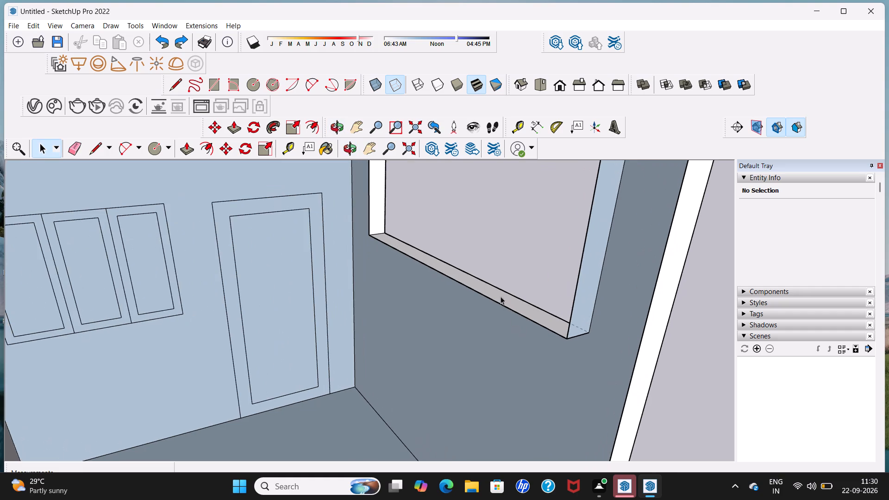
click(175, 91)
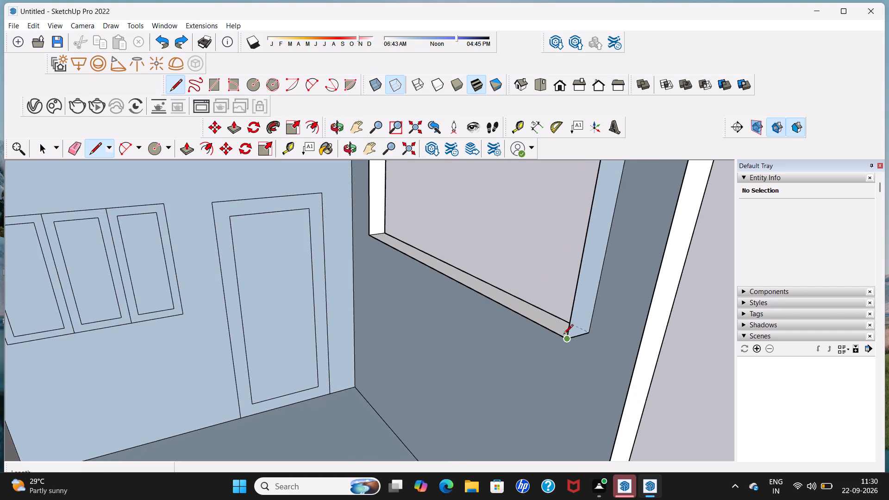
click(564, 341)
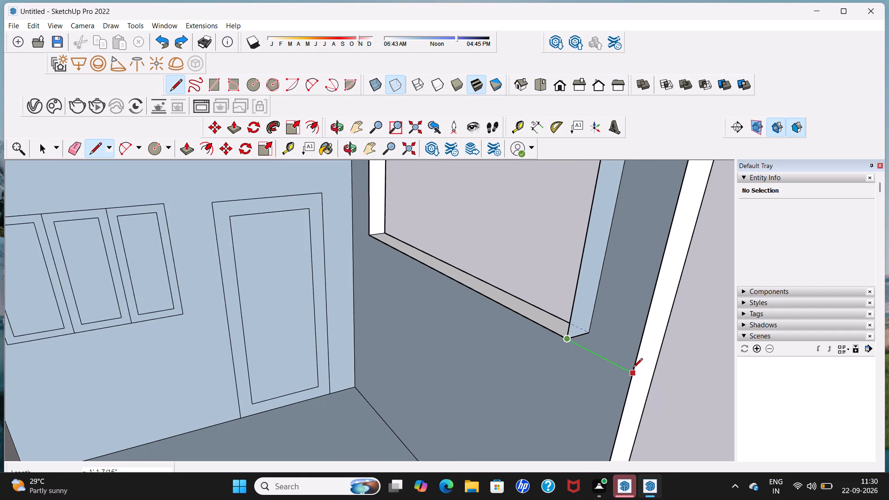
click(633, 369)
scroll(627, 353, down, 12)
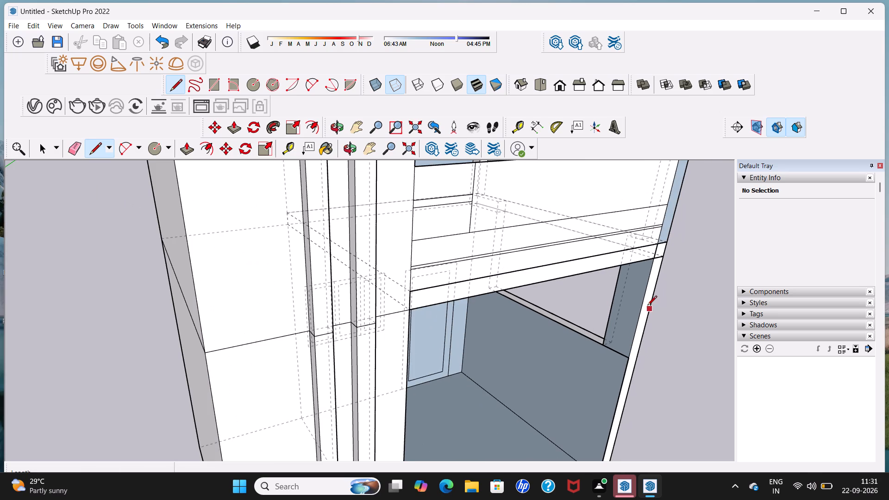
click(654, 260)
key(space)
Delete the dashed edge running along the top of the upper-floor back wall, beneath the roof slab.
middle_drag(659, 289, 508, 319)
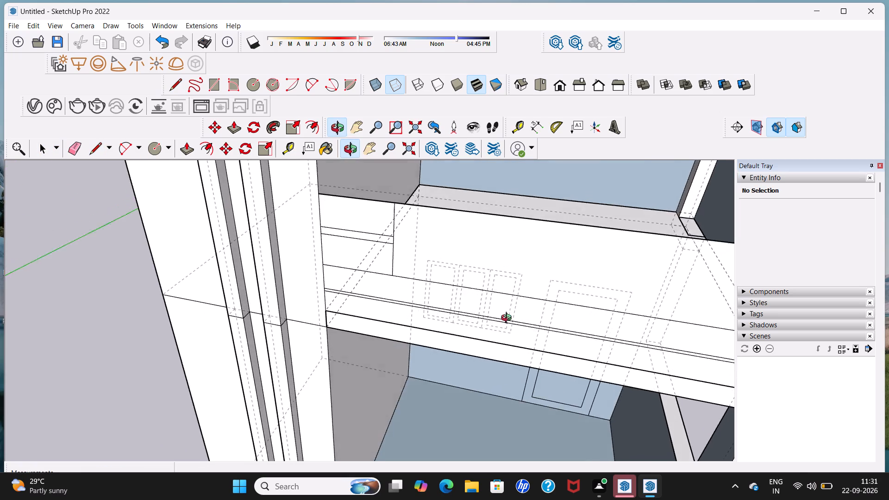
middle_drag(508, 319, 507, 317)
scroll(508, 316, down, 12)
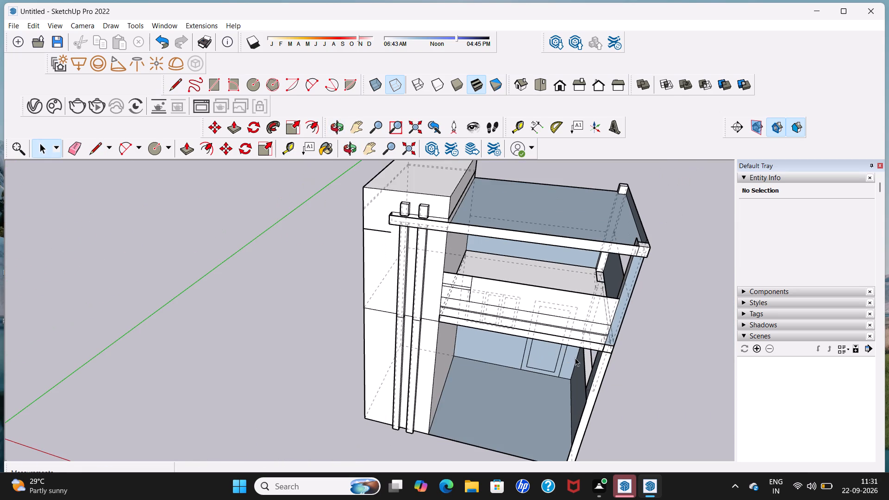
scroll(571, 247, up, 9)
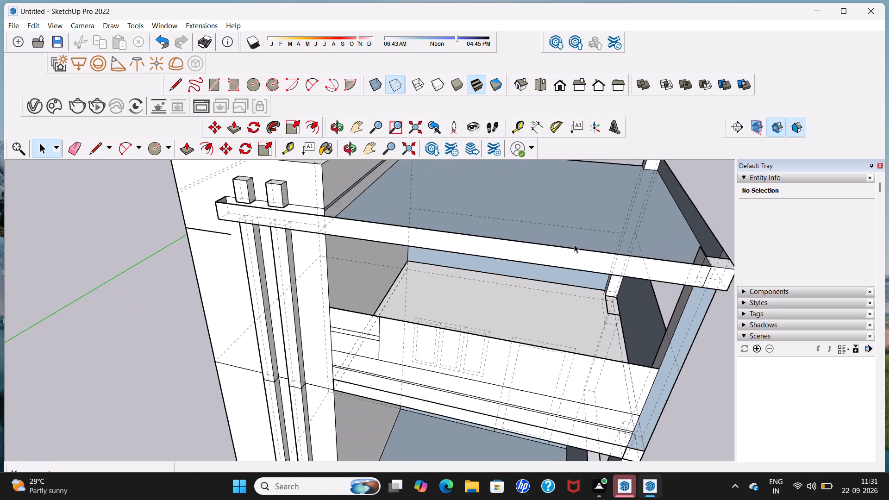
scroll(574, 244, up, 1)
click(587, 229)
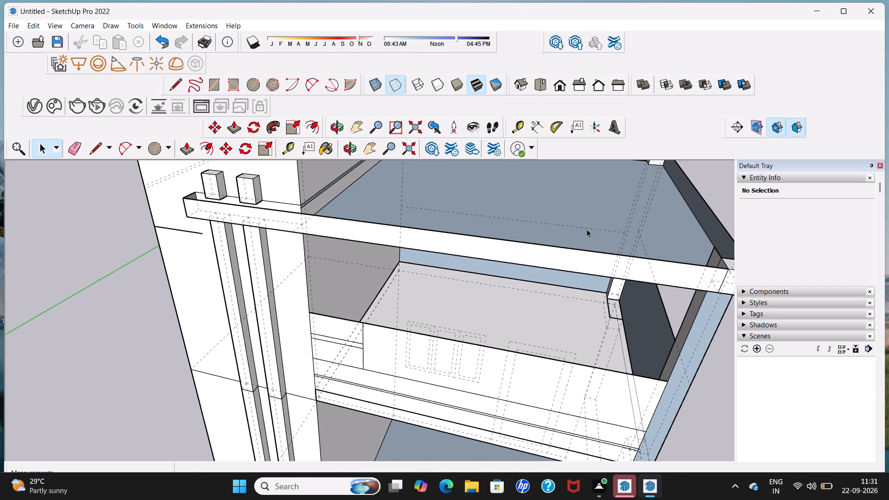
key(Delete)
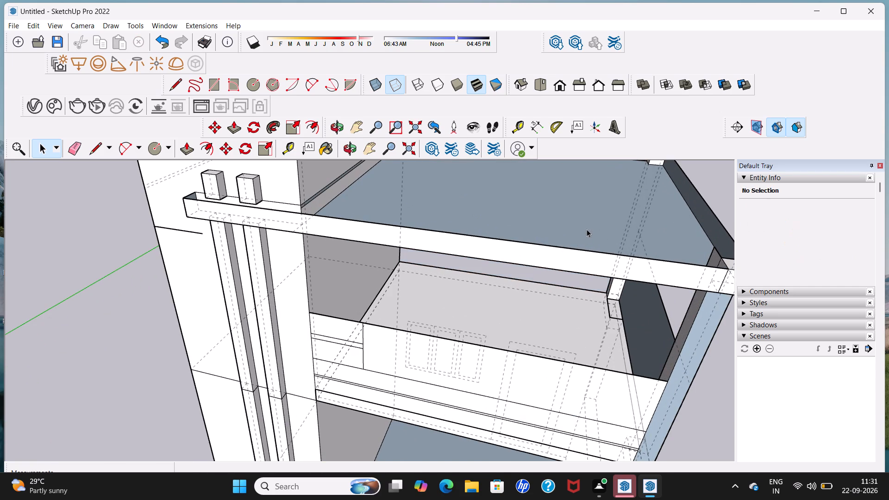
Undo the recent edits back past the deletions of the bay side wall's base edge and the roof slab's underside edge.
middle_drag(588, 263, 576, 321)
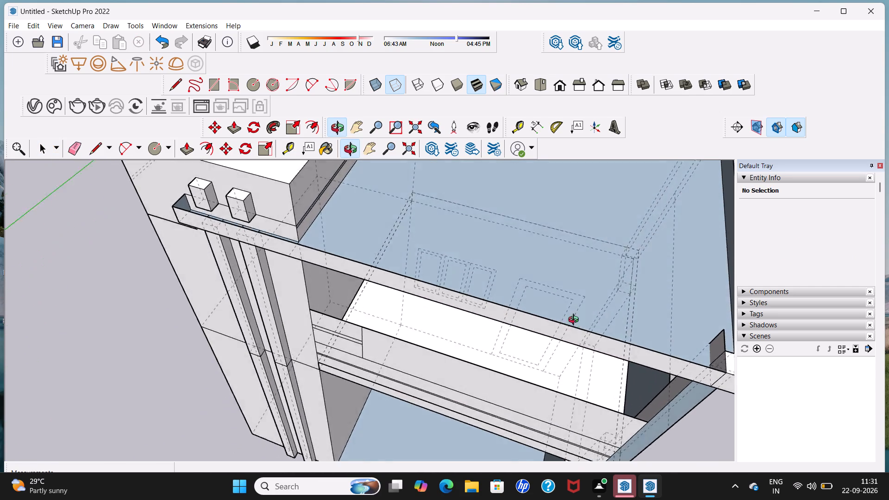
middle_drag(576, 321, 575, 238)
scroll(567, 267, up, 1)
scroll(582, 225, down, 6)
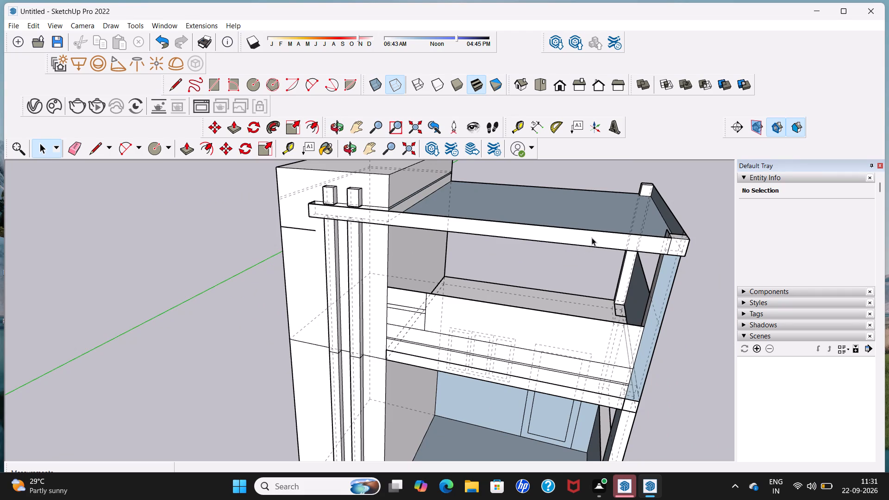
middle_drag(592, 239, 615, 301)
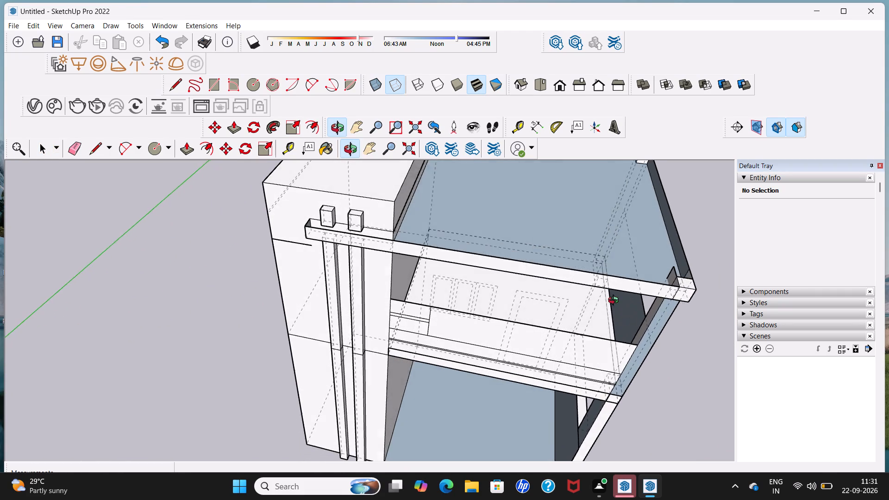
middle_drag(615, 301, 607, 297)
key(ctrl+z)
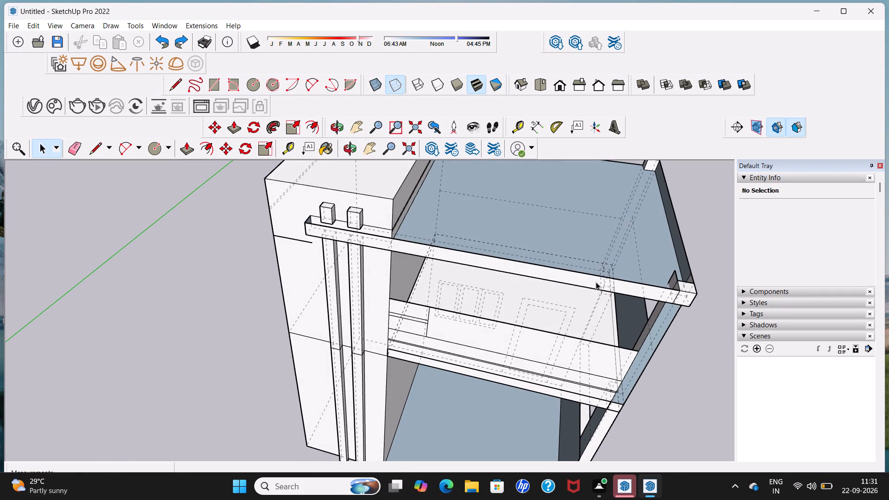
key(ctrl+z)
key(ctrl+z)
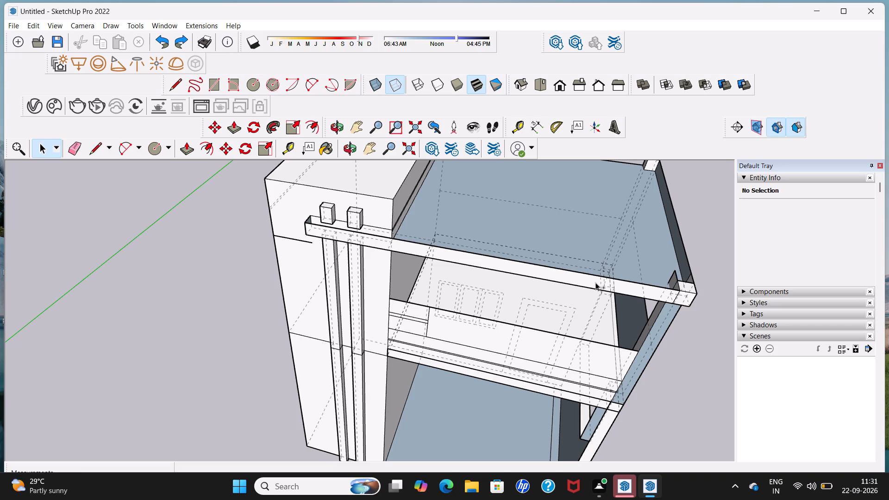
key(ctrl+z)
key(ctrl+z)
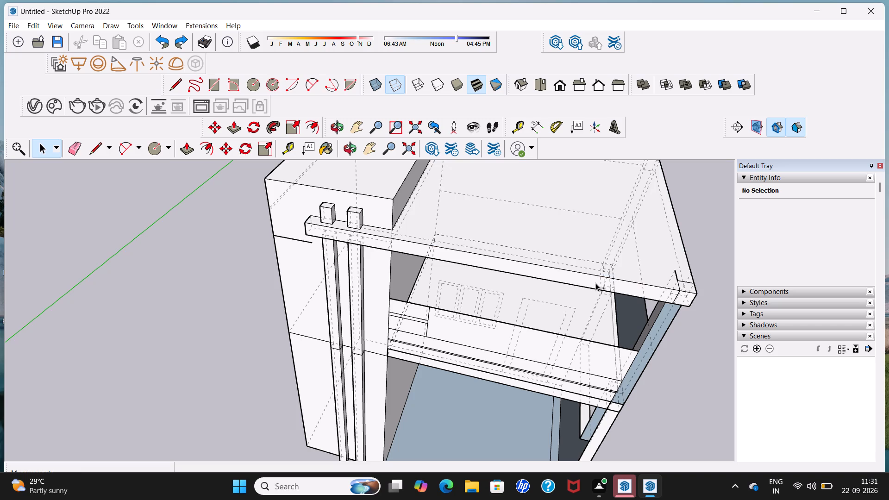
key(ctrl+z)
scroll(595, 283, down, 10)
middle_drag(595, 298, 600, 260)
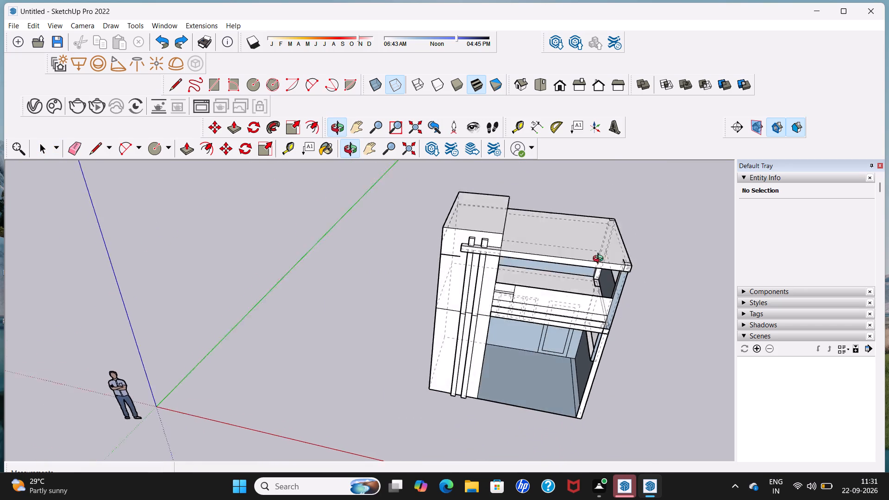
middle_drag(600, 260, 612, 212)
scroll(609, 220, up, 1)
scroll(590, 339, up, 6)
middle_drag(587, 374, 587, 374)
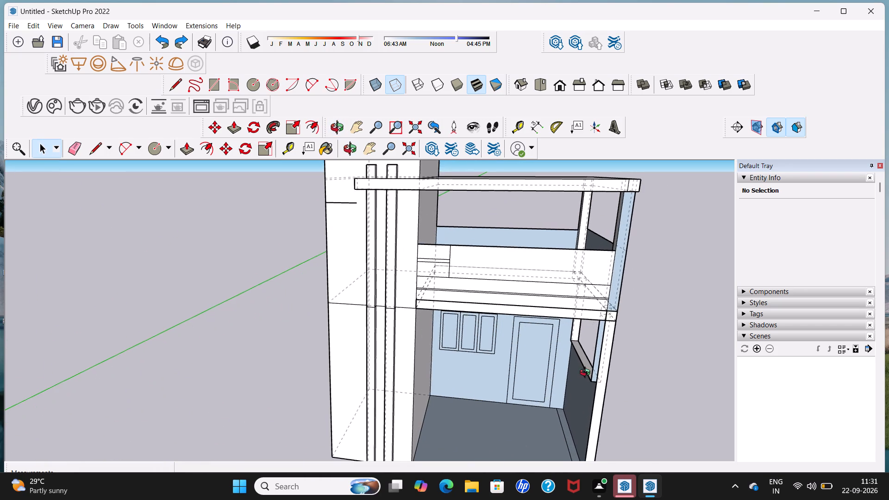
Draw a line about 1' 1 7/16" long from the side-wall window opening's lower front corner to the wall's front edge.
middle_drag(587, 374, 676, 348)
scroll(516, 359, up, 5)
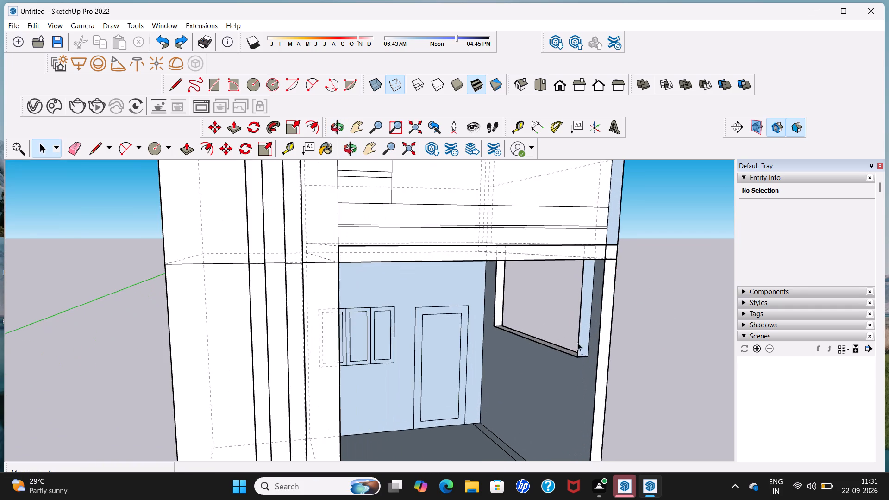
scroll(580, 359, up, 4)
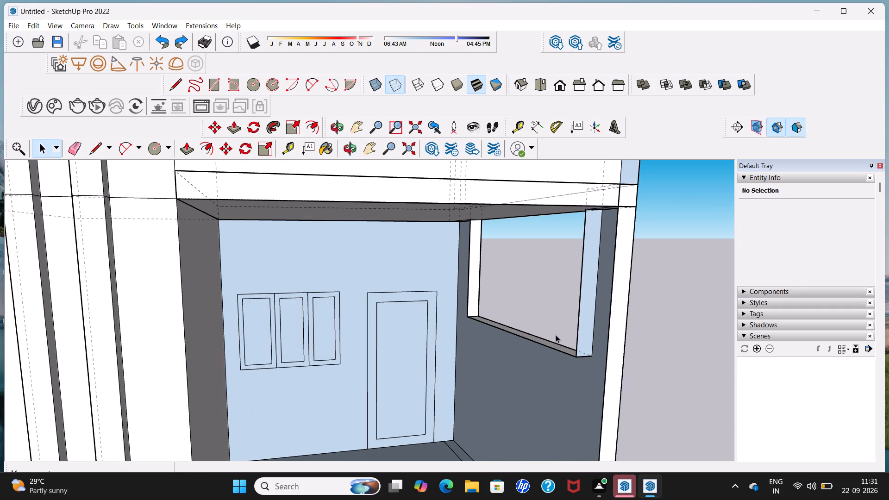
click(173, 92)
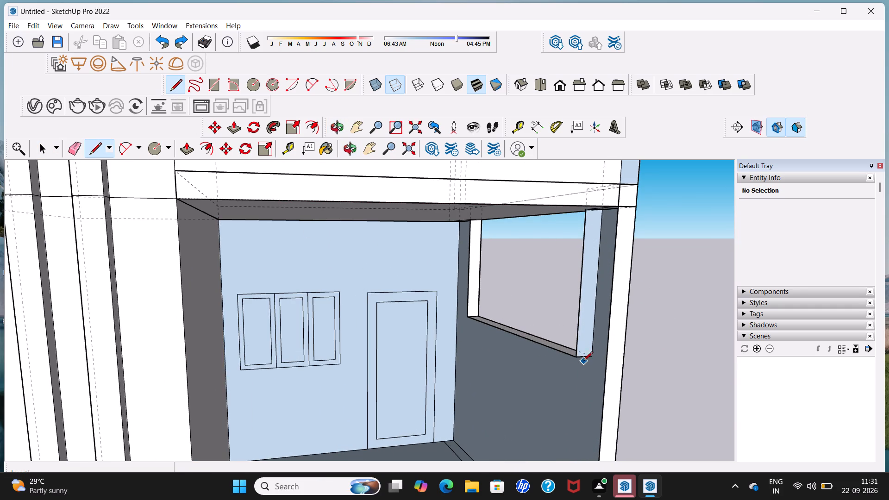
click(578, 358)
click(607, 369)
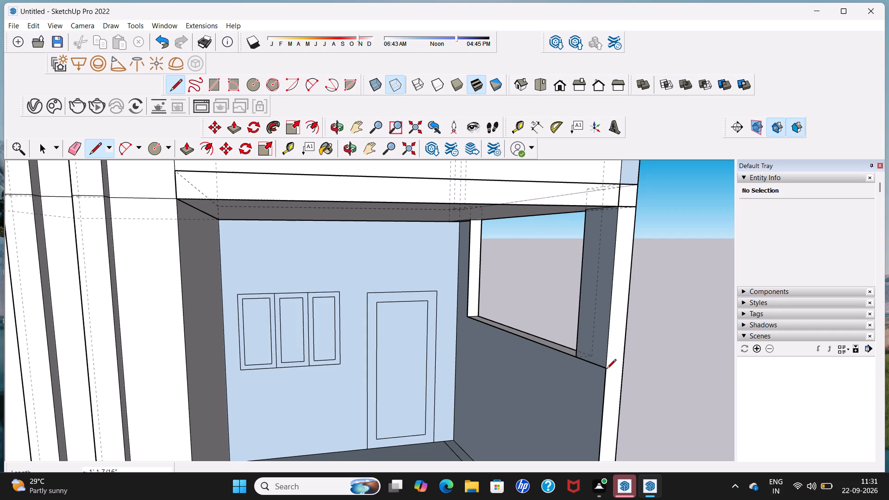
key(space)
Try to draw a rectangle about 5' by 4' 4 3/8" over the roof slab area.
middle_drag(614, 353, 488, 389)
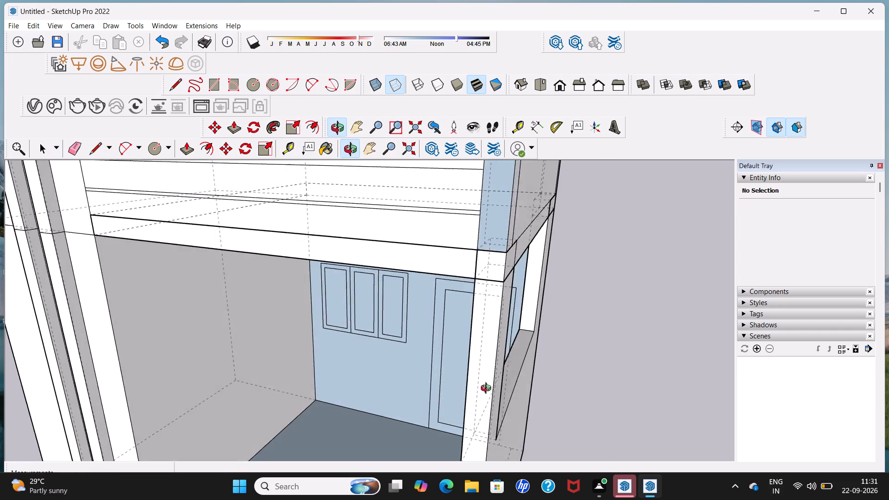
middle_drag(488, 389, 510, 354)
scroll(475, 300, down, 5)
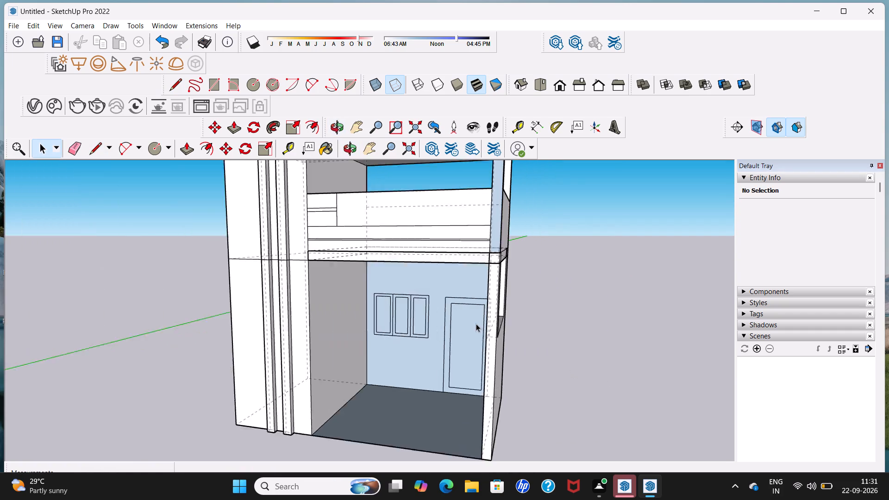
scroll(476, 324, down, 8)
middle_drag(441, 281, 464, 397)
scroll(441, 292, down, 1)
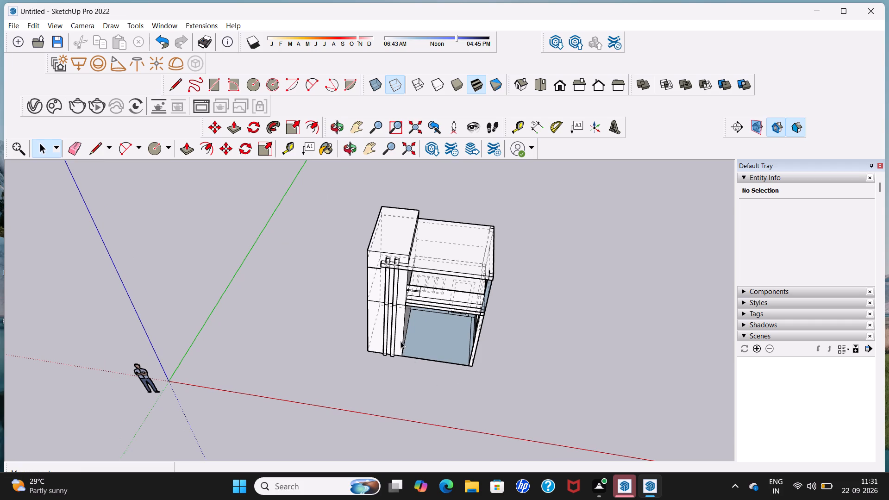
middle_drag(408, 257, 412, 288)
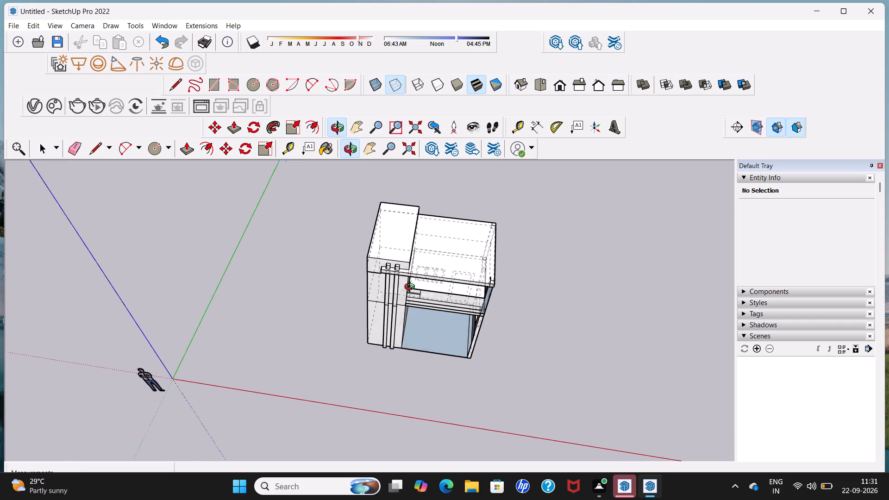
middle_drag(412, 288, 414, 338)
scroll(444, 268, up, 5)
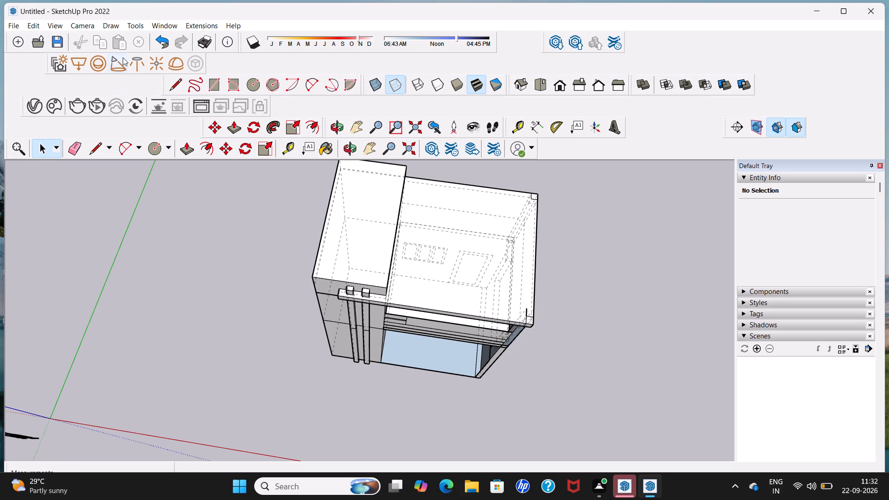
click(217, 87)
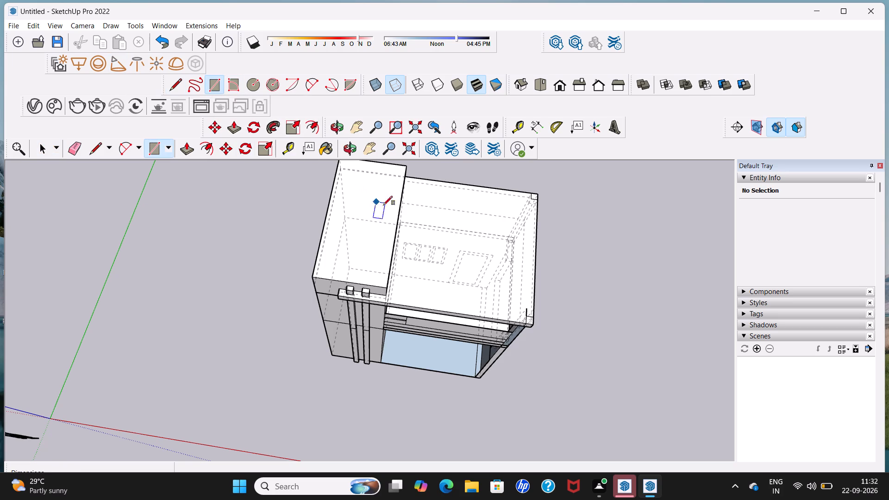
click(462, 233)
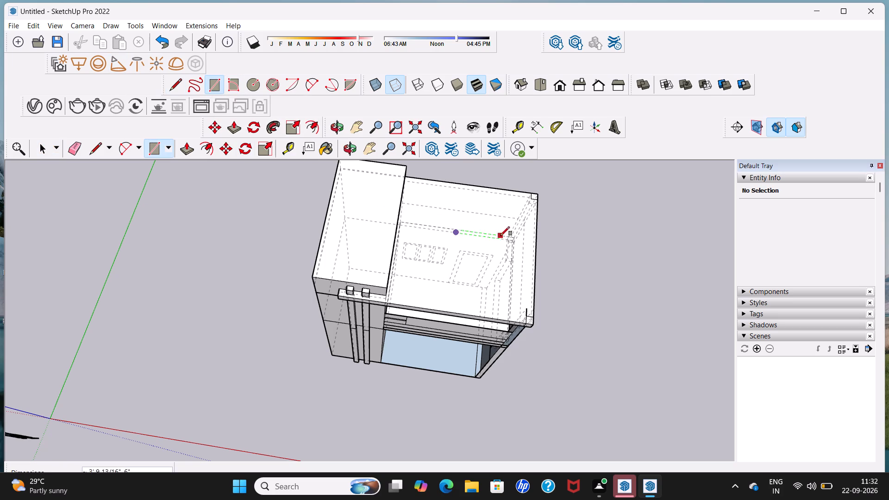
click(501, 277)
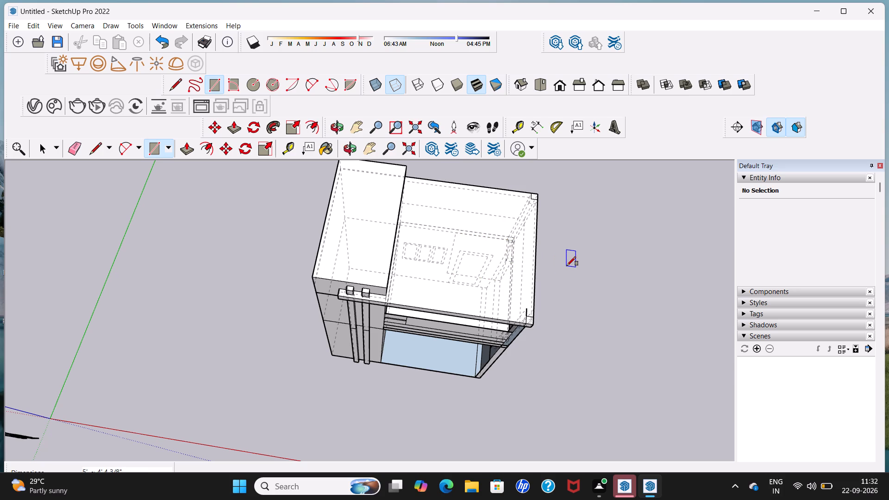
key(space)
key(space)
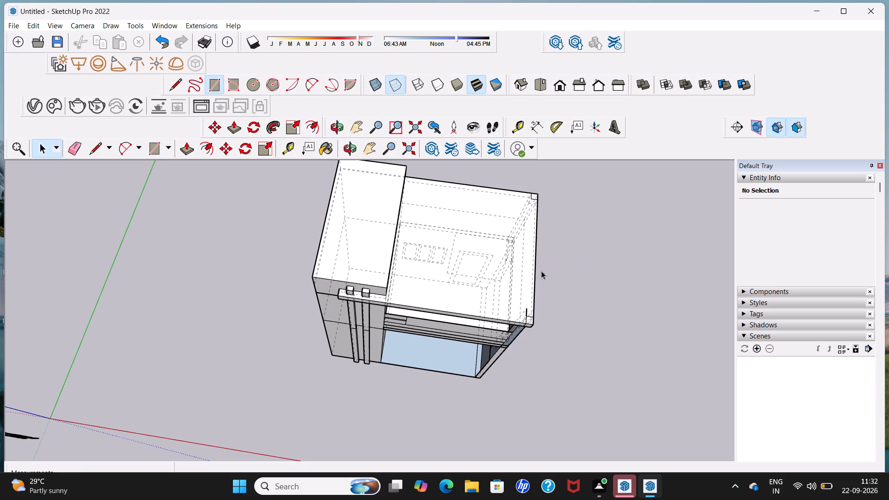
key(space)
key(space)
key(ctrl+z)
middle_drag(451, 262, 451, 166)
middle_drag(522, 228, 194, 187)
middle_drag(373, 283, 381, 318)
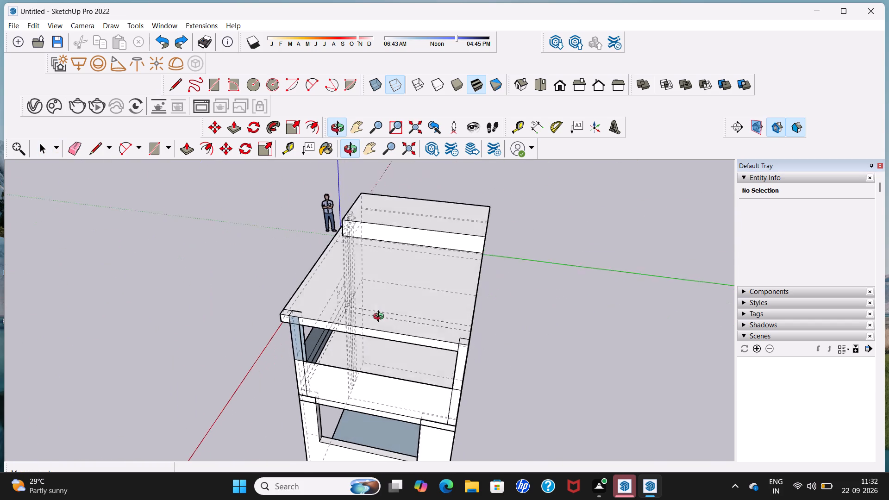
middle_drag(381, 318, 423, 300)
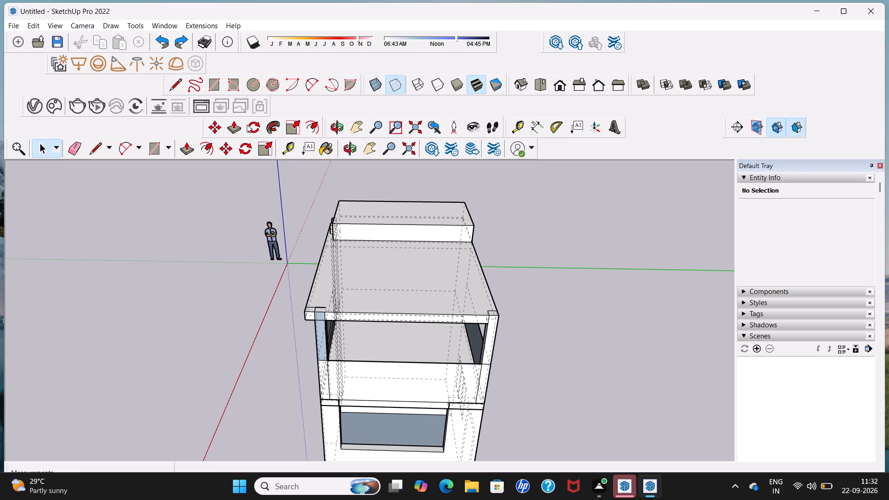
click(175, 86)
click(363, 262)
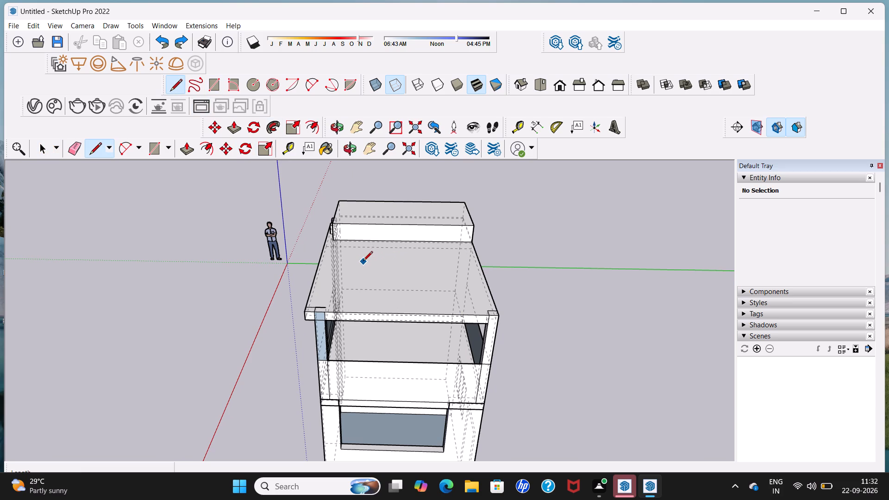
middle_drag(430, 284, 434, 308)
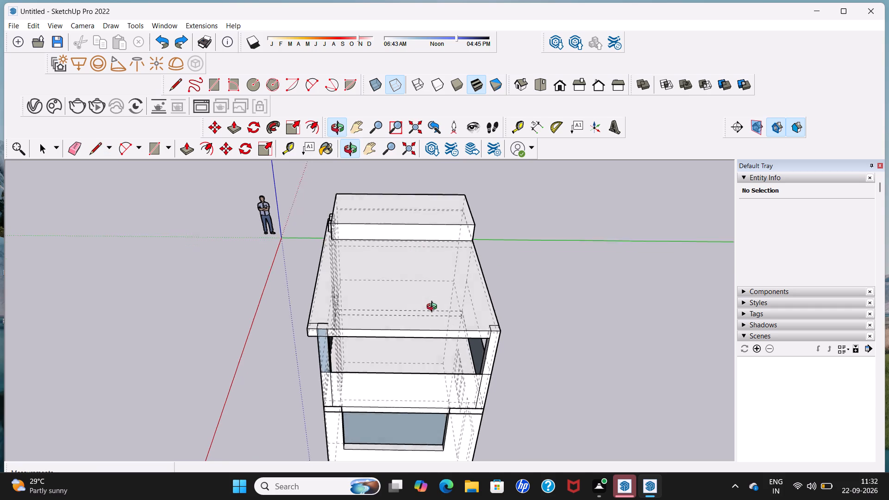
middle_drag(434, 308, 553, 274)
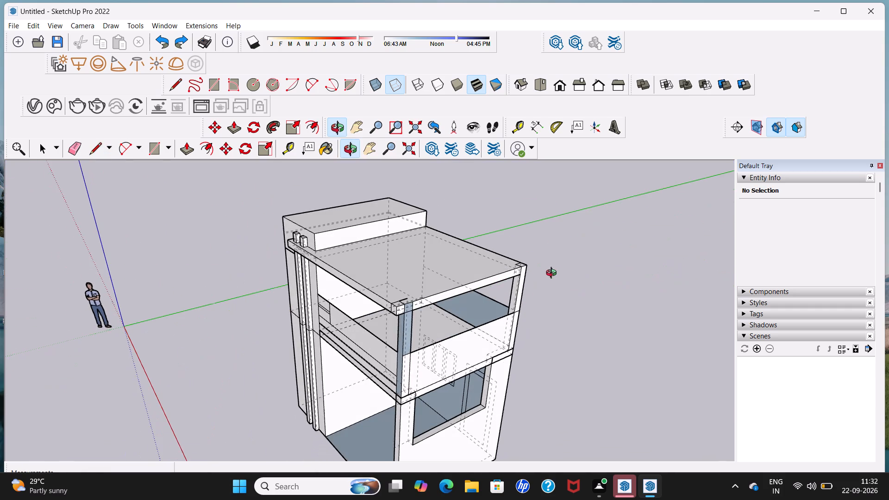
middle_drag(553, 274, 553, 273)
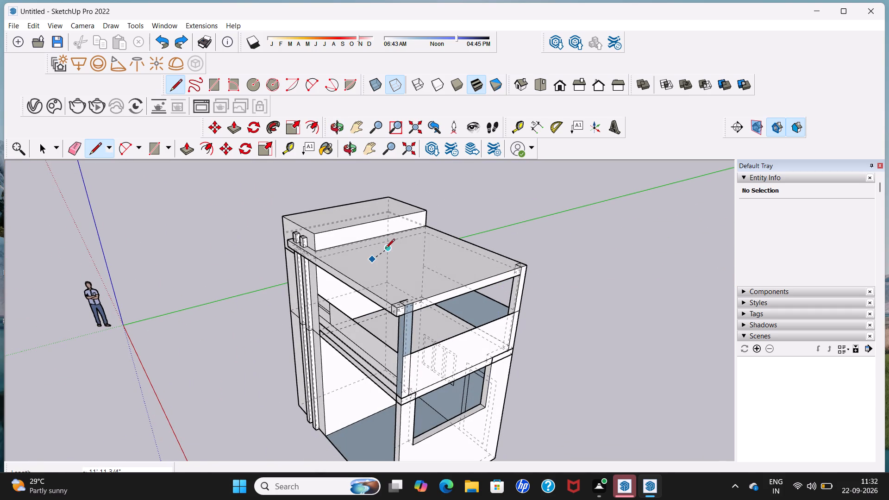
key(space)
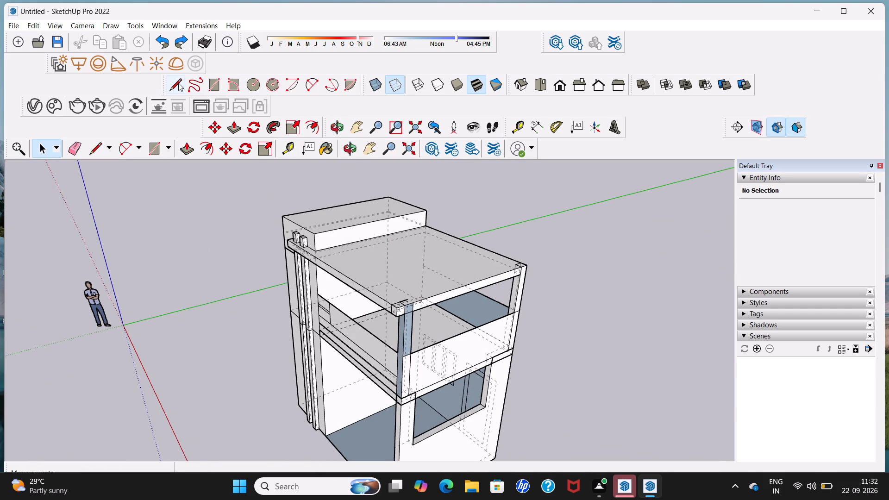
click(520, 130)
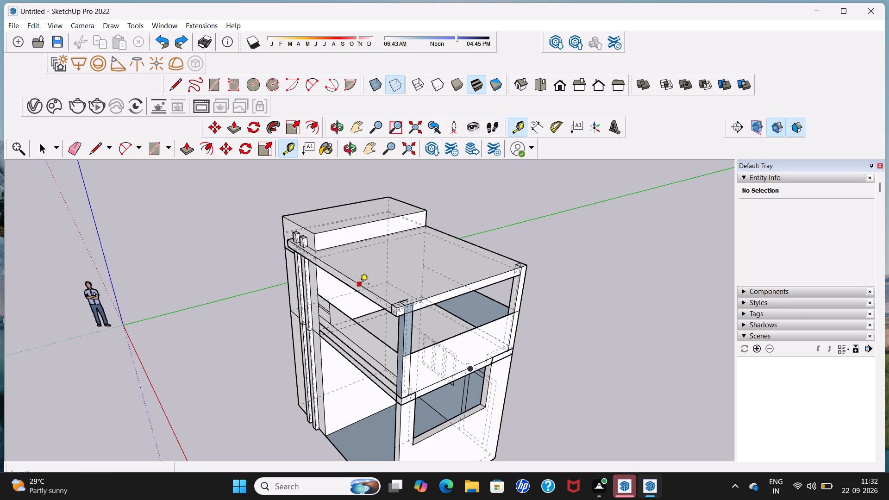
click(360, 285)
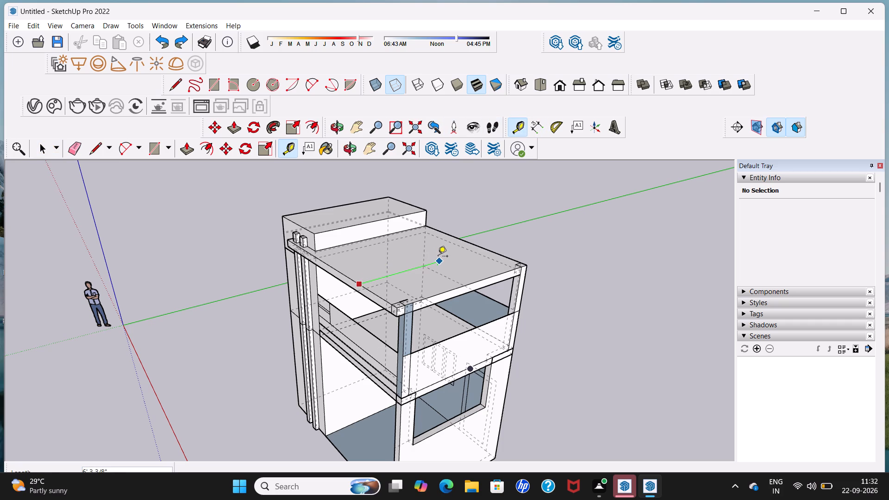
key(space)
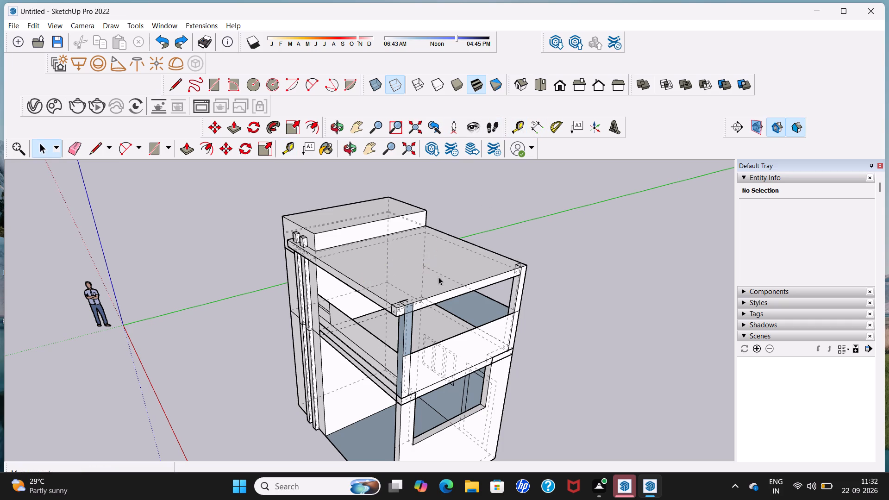
Start a Tape Measure guide parallel to the roof slab's upper side edge, offset inward across the roof.
click(516, 126)
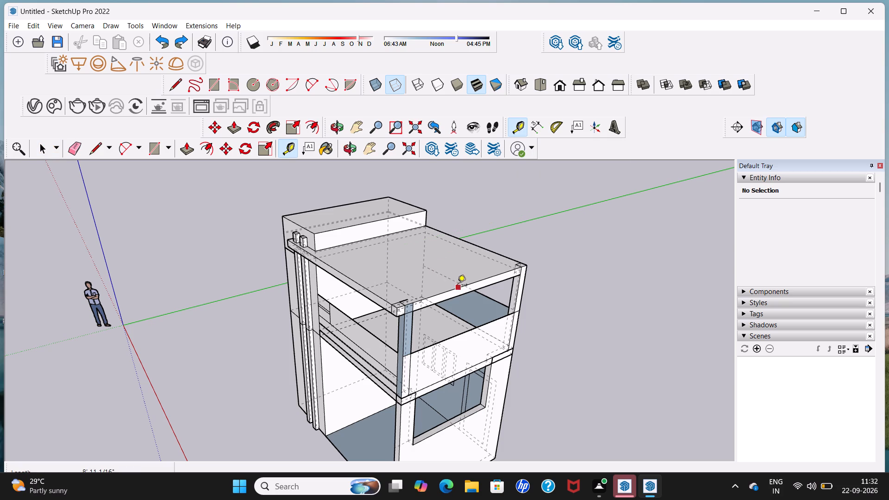
click(457, 287)
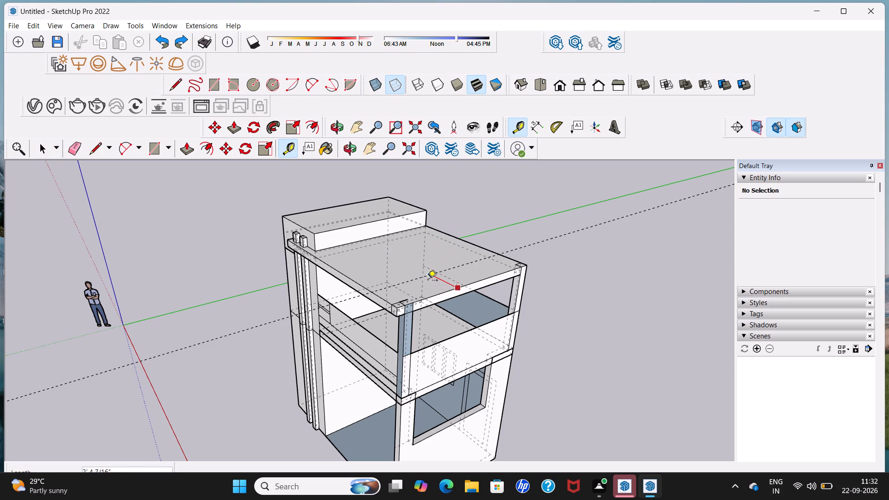
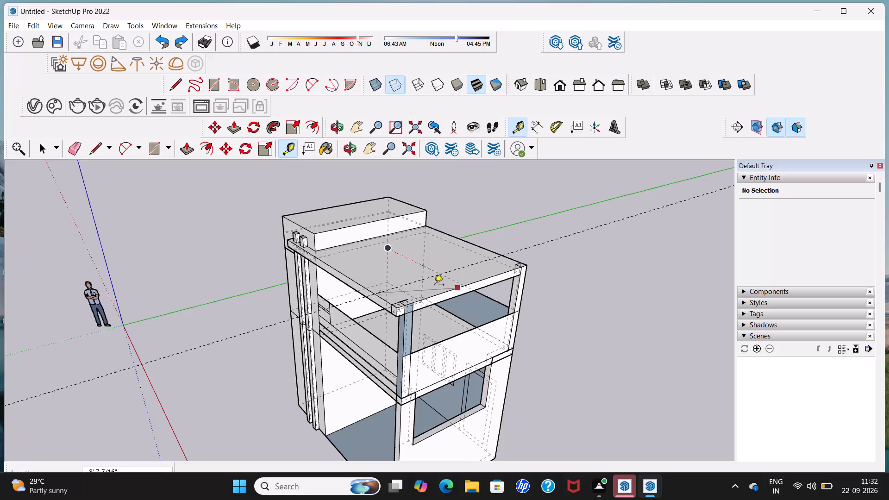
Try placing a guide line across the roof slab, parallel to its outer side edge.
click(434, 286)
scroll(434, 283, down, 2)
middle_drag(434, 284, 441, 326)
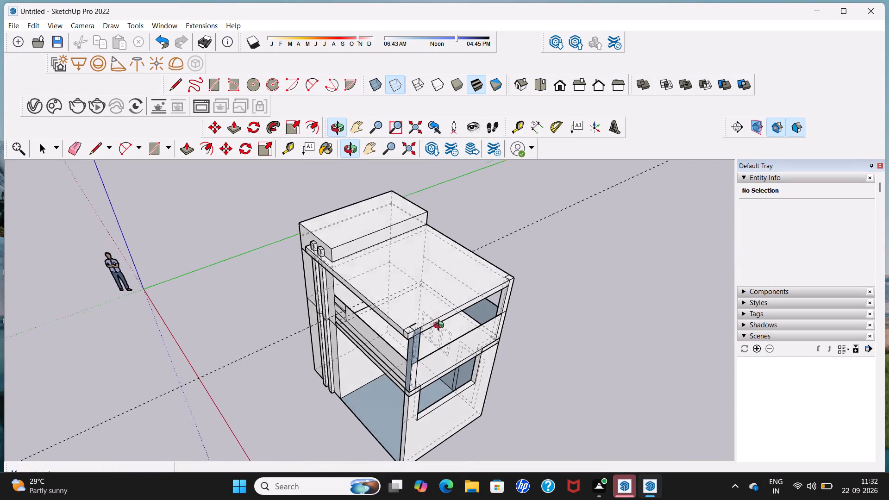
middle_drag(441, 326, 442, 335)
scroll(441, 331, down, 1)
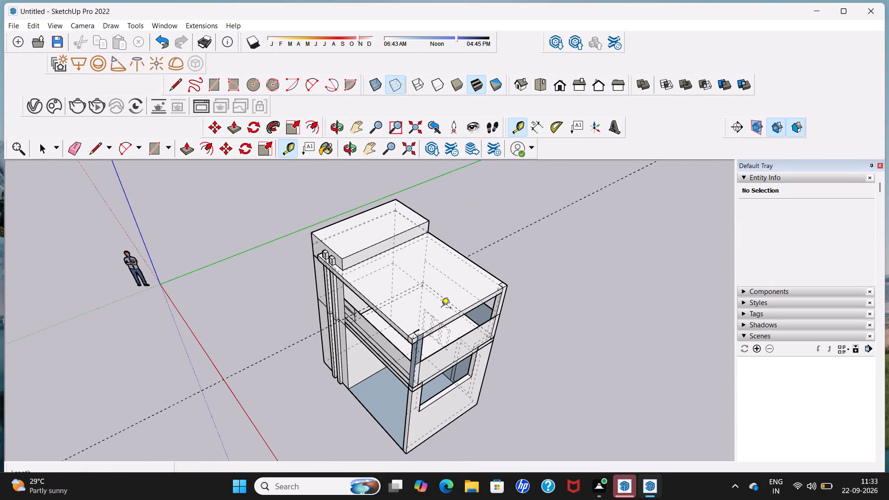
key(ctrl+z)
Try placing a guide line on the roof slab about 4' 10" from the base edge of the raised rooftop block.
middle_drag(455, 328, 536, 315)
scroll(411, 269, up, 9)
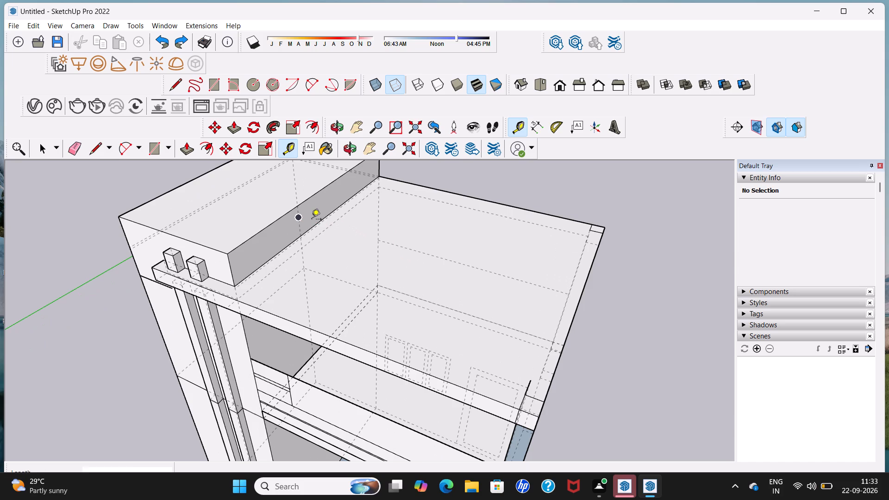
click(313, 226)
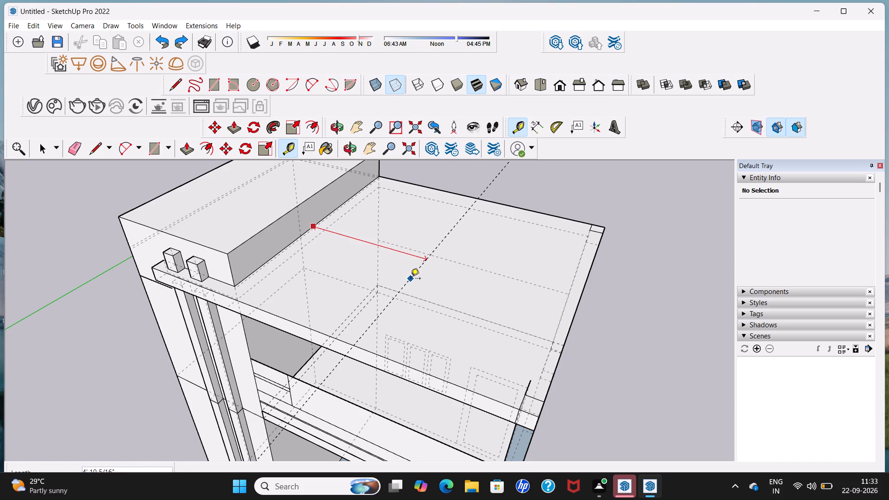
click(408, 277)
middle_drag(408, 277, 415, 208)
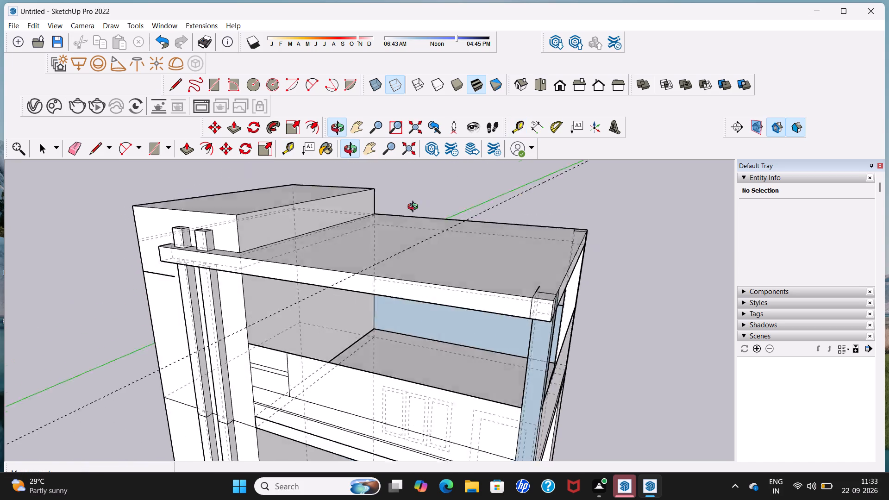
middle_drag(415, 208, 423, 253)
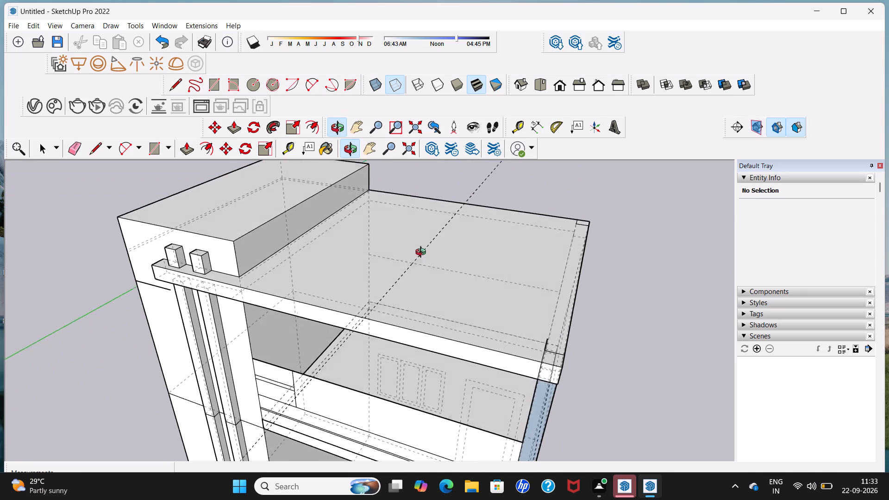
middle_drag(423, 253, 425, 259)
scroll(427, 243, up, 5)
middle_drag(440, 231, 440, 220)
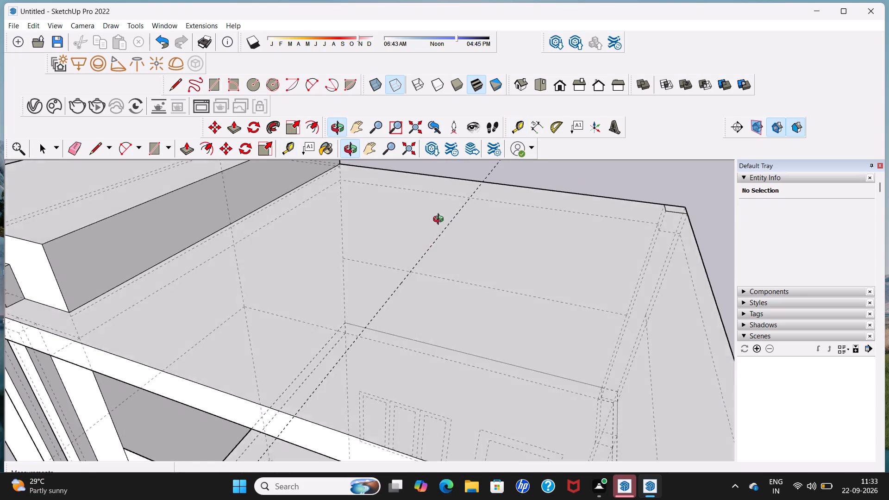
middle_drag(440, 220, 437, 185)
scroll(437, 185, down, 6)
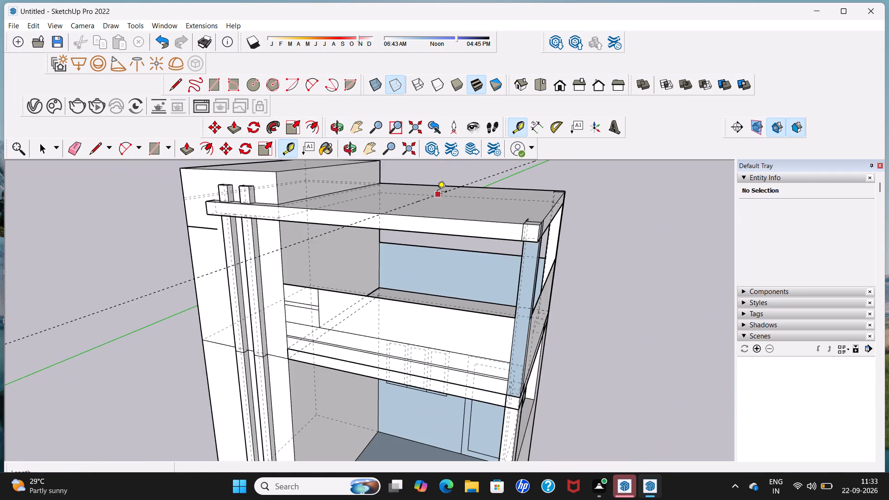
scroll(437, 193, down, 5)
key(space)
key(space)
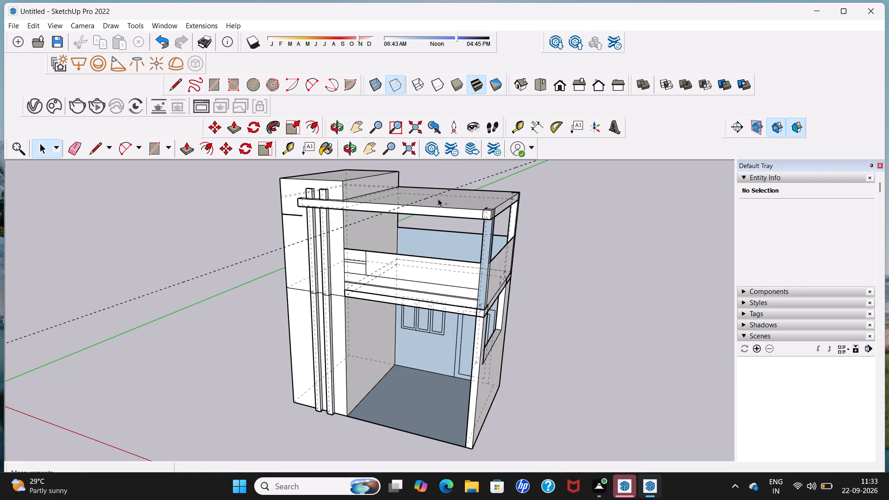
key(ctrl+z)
Examine the building's front facade, including the balcony, vertical fins and ground-floor opening, from several angles.
middle_drag(435, 211, 540, 231)
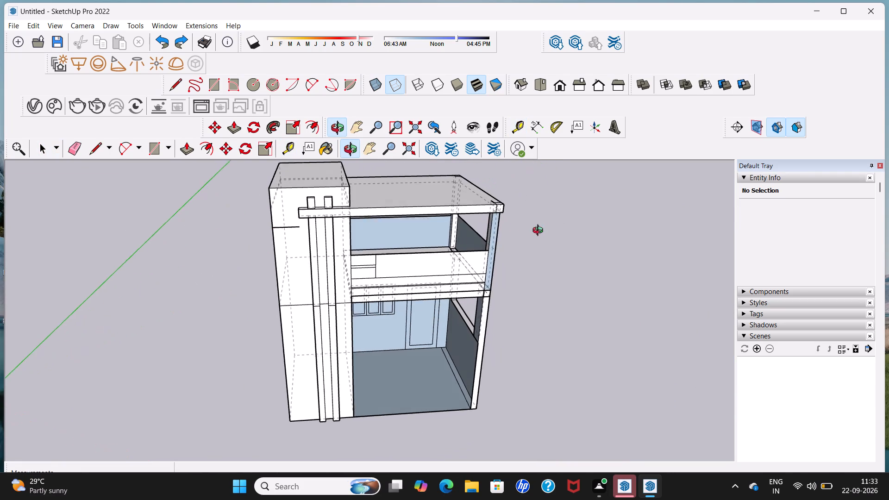
middle_drag(540, 231, 540, 232)
middle_drag(419, 212, 396, 134)
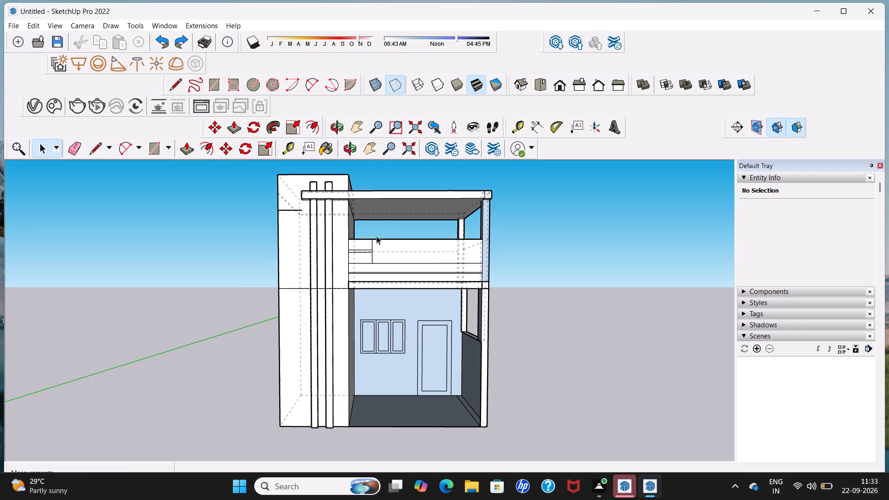
middle_drag(375, 218, 420, 226)
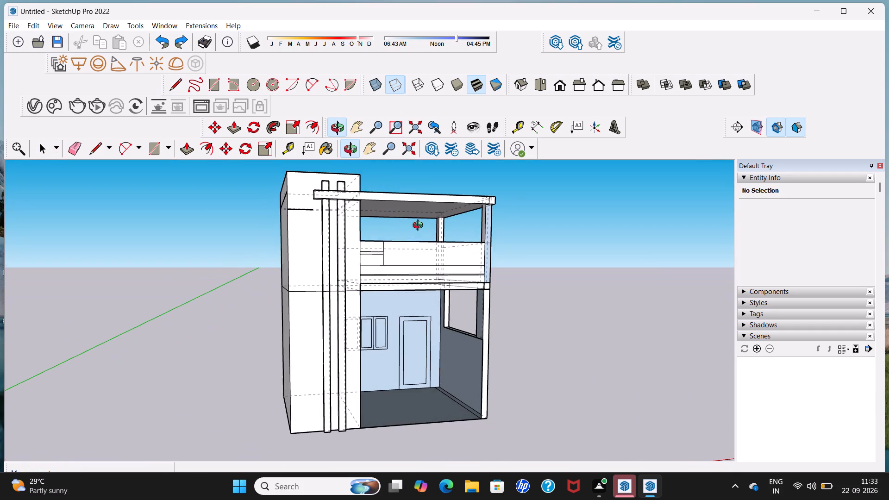
middle_drag(420, 226, 420, 227)
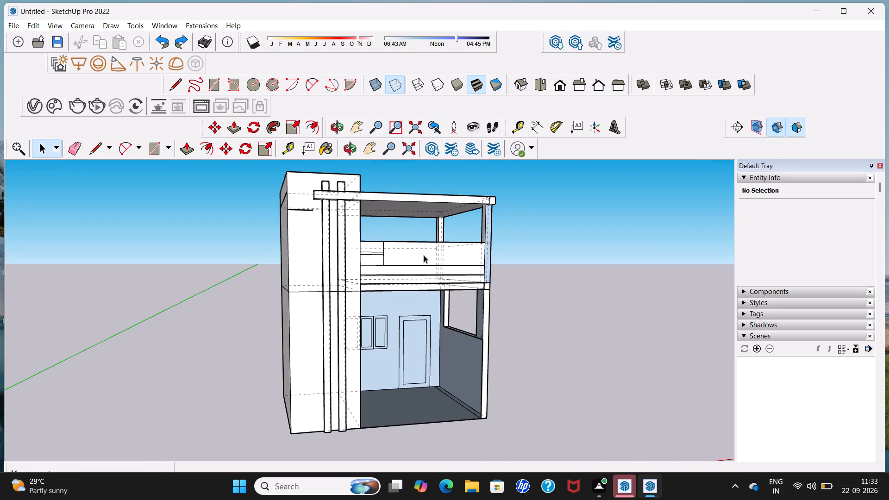
middle_drag(430, 254, 296, 255)
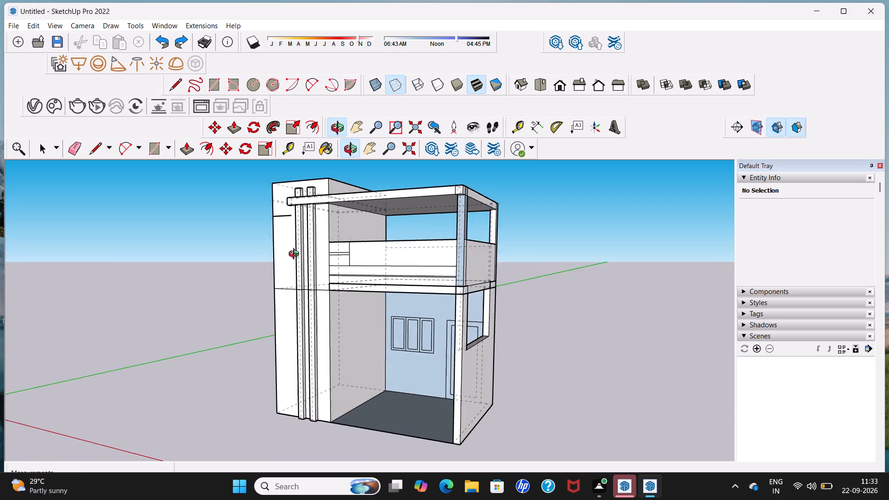
middle_drag(296, 255, 414, 259)
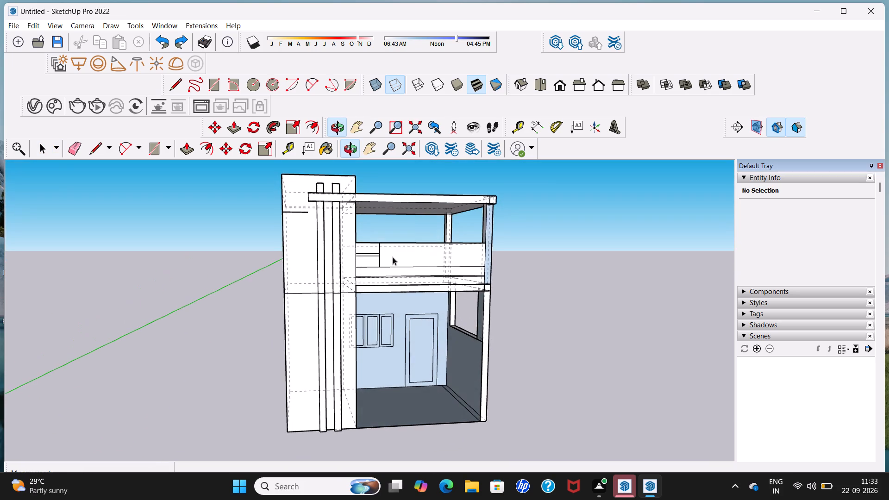
scroll(288, 216, up, 4)
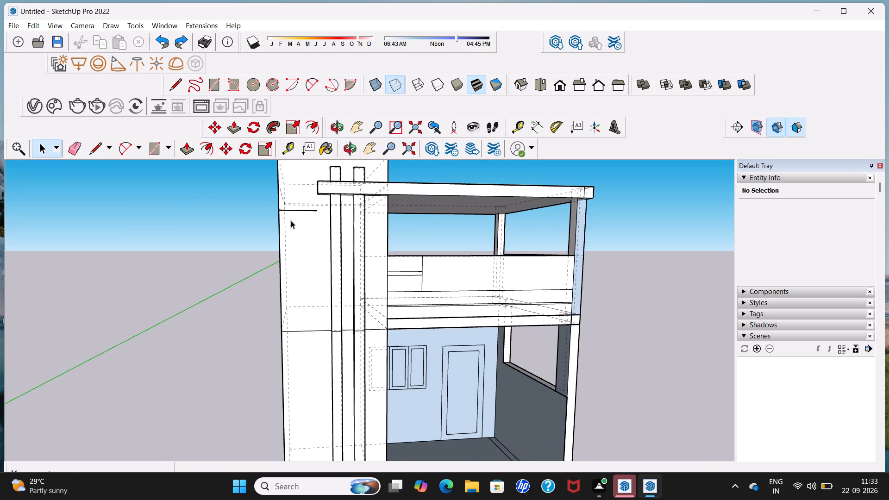
scroll(291, 220, down, 10)
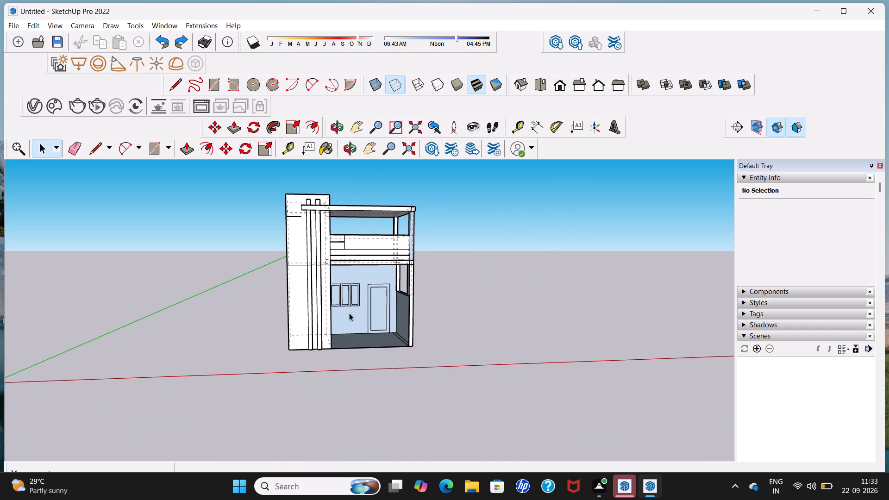
scroll(353, 332, up, 6)
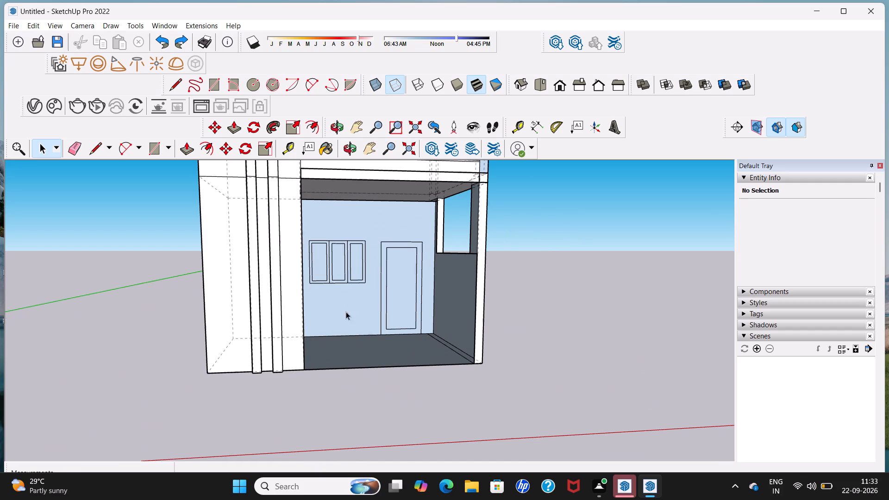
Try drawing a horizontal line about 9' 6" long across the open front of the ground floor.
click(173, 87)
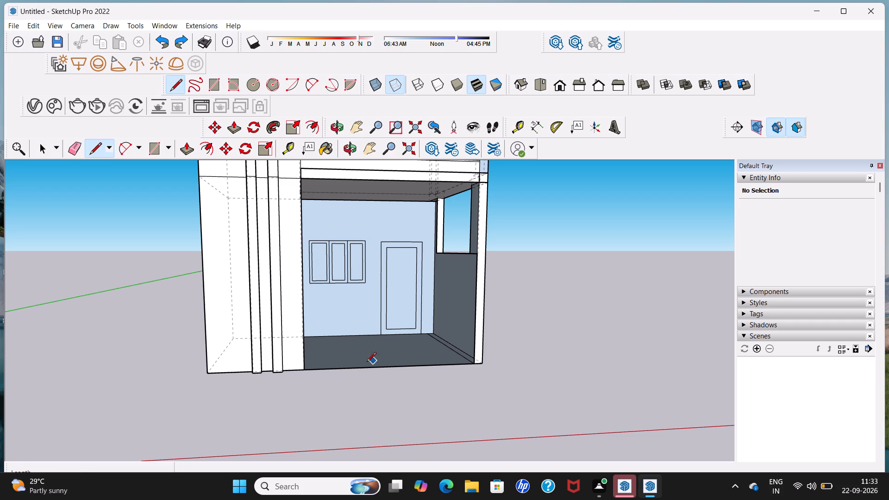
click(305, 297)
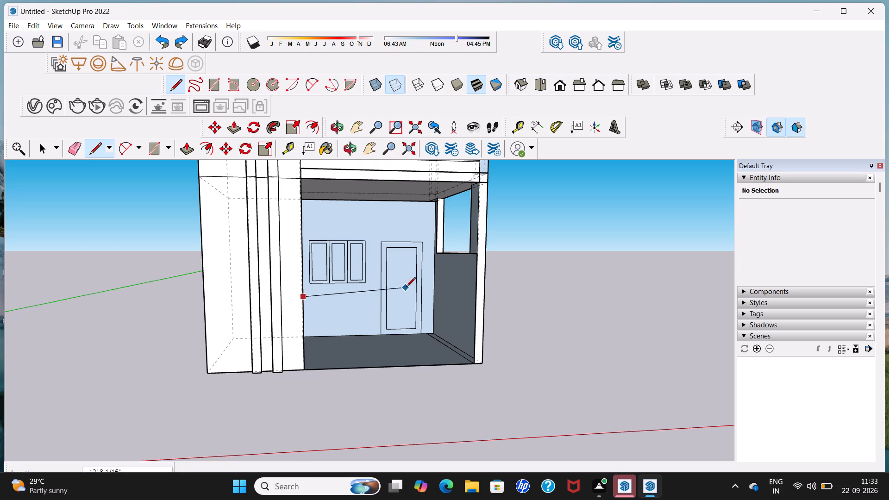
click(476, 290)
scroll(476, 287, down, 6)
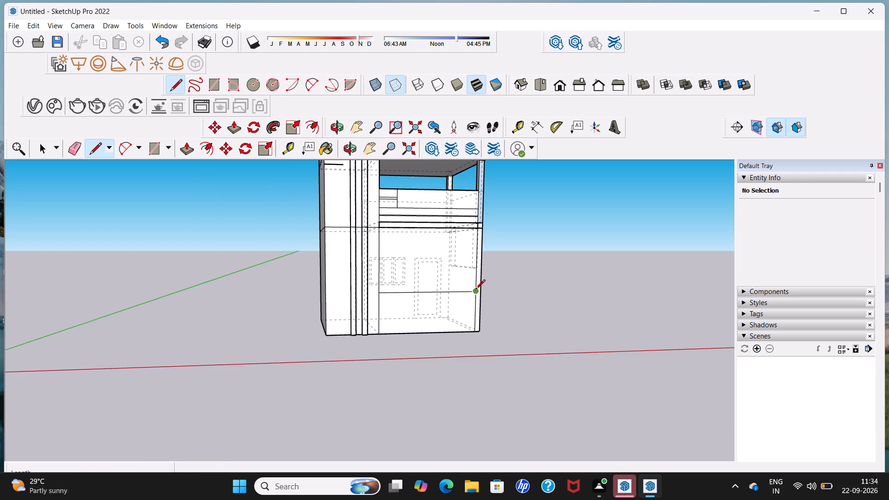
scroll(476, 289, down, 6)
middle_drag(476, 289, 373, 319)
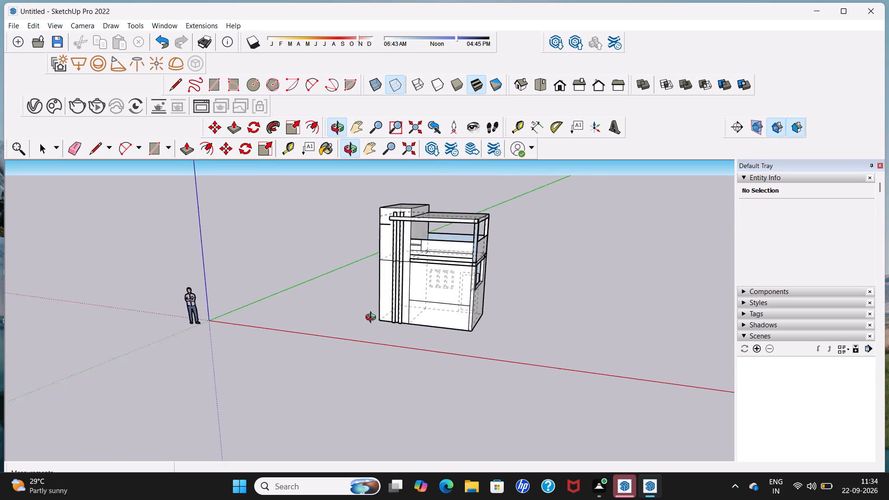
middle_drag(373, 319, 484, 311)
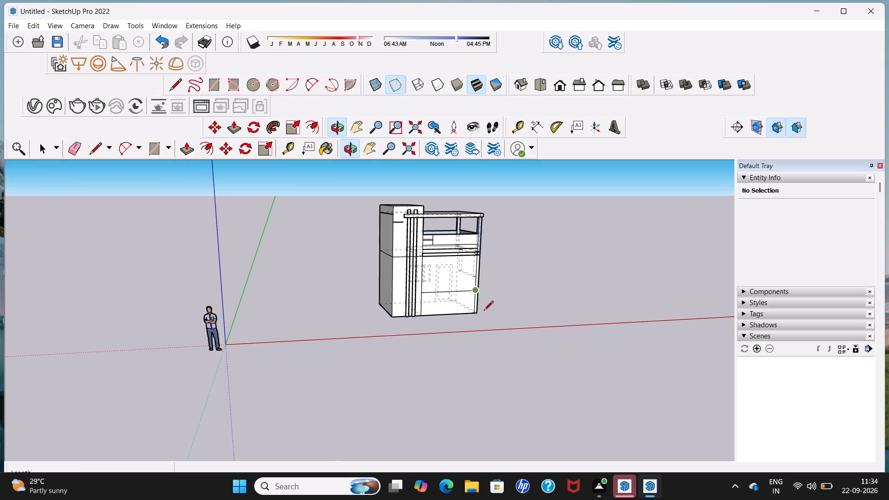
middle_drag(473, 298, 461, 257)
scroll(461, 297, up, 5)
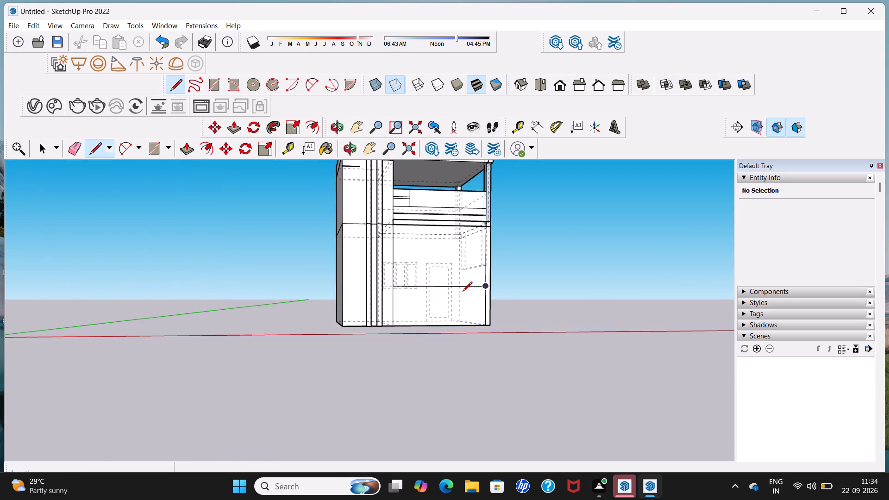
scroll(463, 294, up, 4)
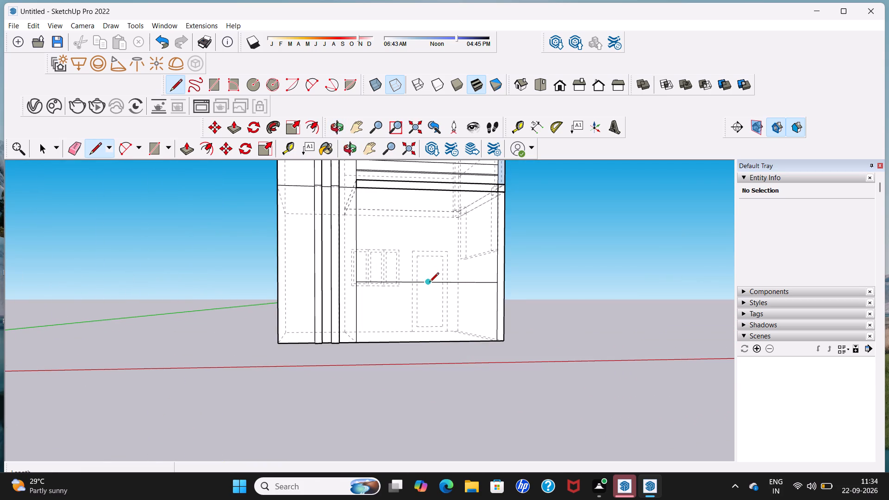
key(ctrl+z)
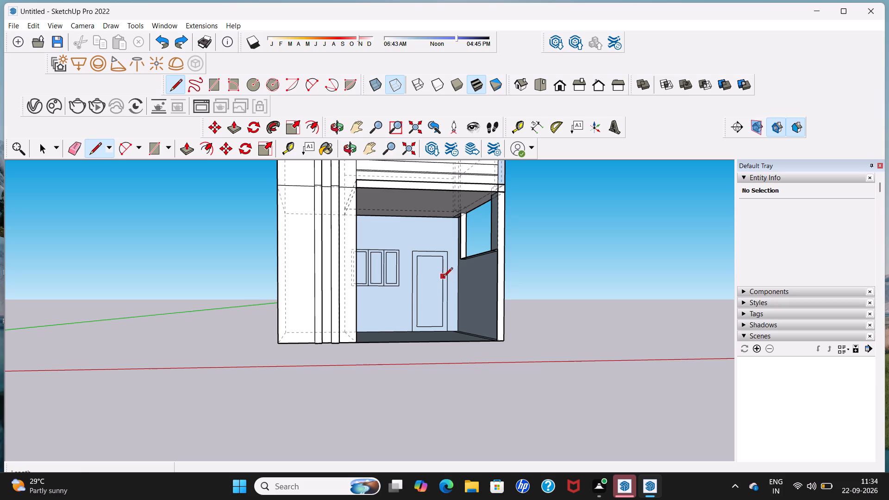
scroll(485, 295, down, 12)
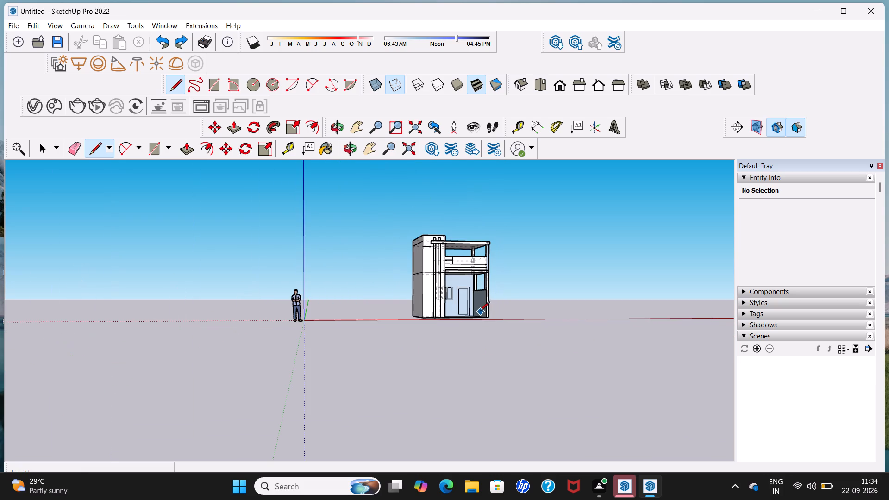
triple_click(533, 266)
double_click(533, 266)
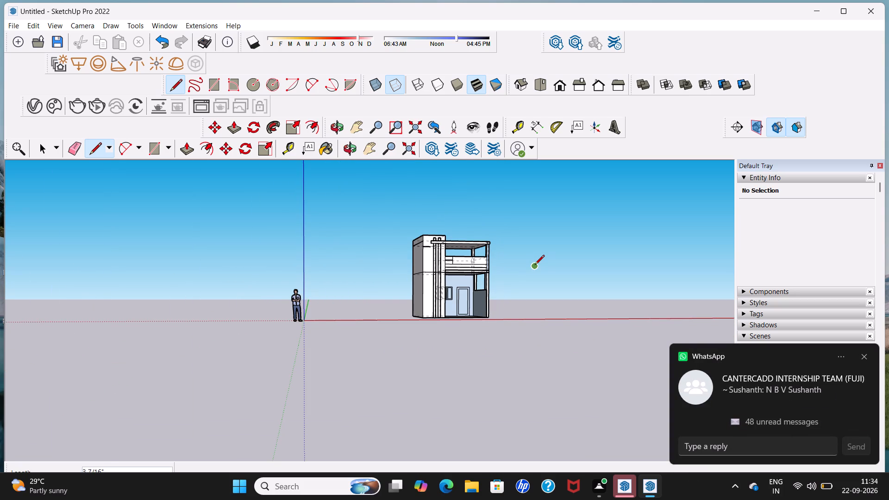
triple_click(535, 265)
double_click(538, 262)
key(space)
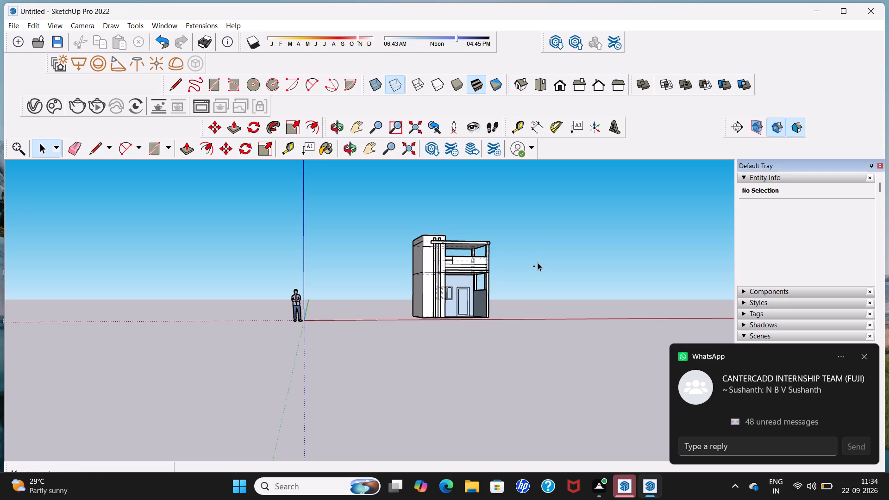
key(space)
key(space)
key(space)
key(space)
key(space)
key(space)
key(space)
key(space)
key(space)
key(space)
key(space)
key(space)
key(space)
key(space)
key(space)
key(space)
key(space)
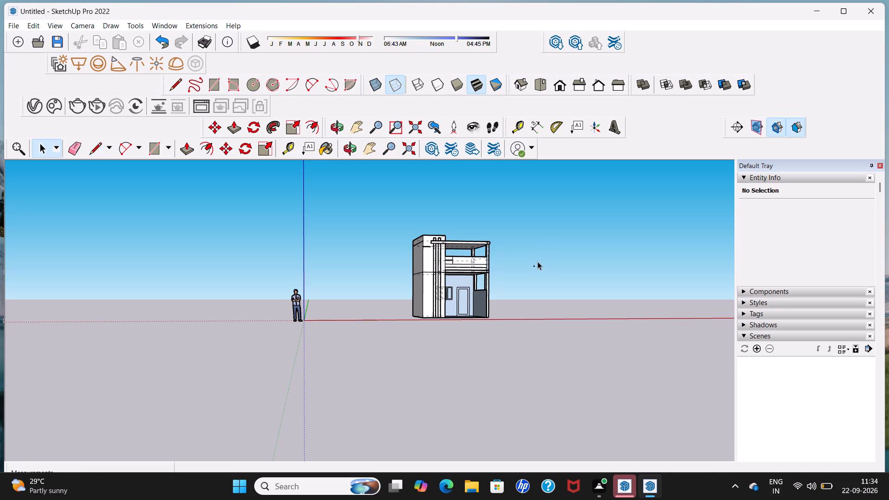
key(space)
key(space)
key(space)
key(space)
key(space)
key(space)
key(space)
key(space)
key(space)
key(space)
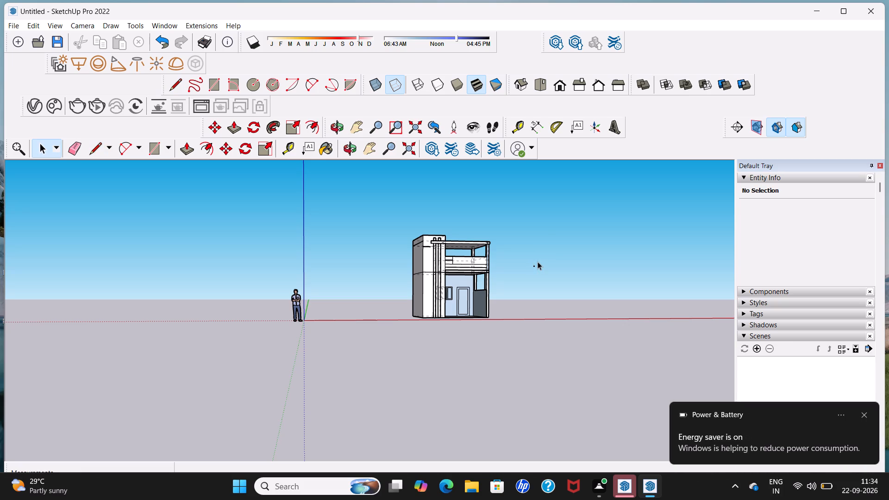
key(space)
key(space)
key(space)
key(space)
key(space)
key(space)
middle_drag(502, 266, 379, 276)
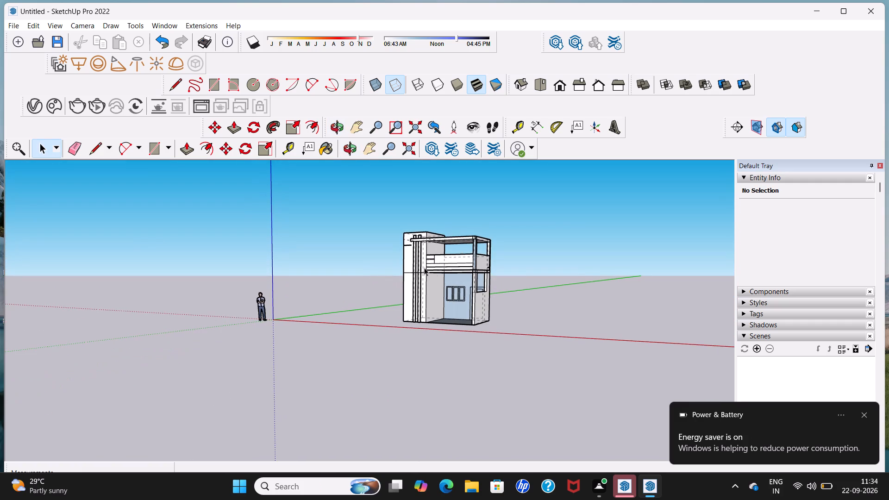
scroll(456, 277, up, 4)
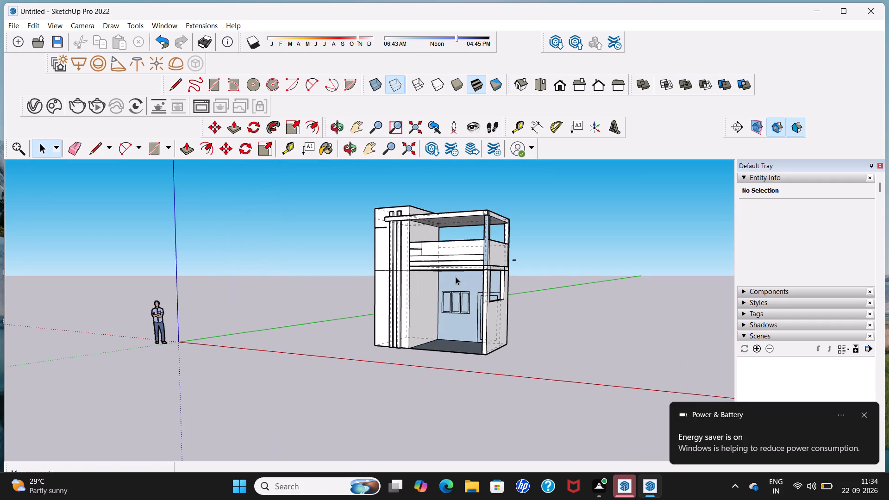
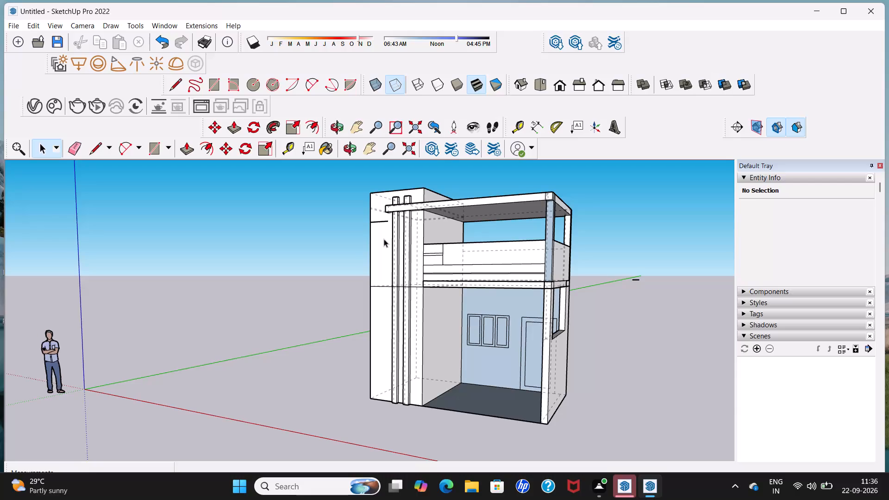
Draw a vertical line about 6 3/8" long across the roof slab's front edge face, a little beyond the tall block with fins.
middle_drag(384, 243, 452, 274)
scroll(451, 235, up, 2)
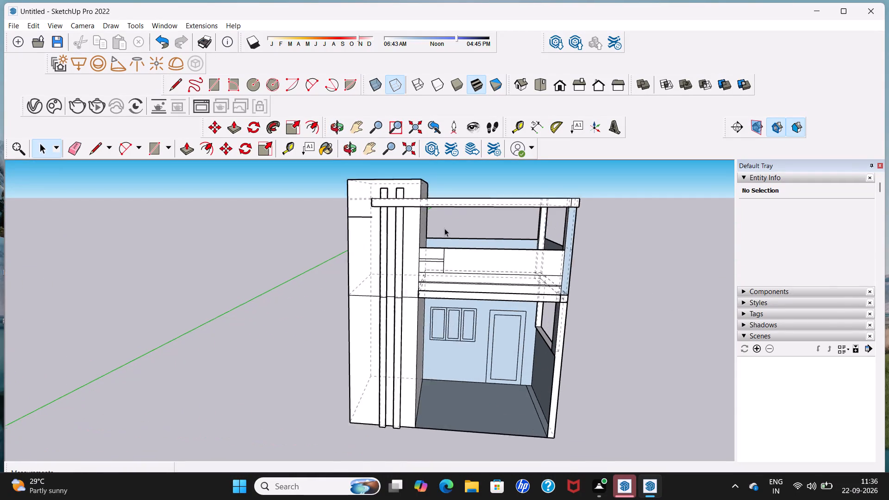
scroll(444, 228, up, 4)
middle_drag(444, 189, 462, 261)
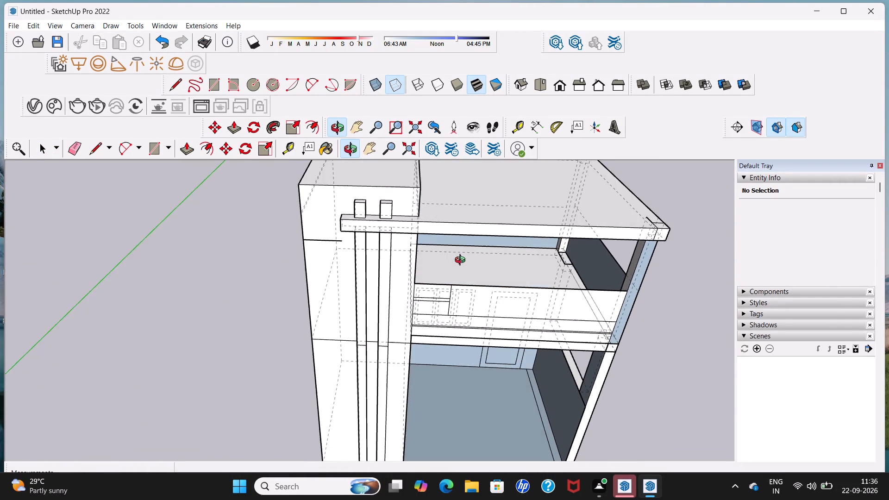
middle_drag(462, 261, 449, 196)
scroll(468, 194, up, 1)
middle_drag(468, 194, 468, 190)
scroll(468, 191, up, 1)
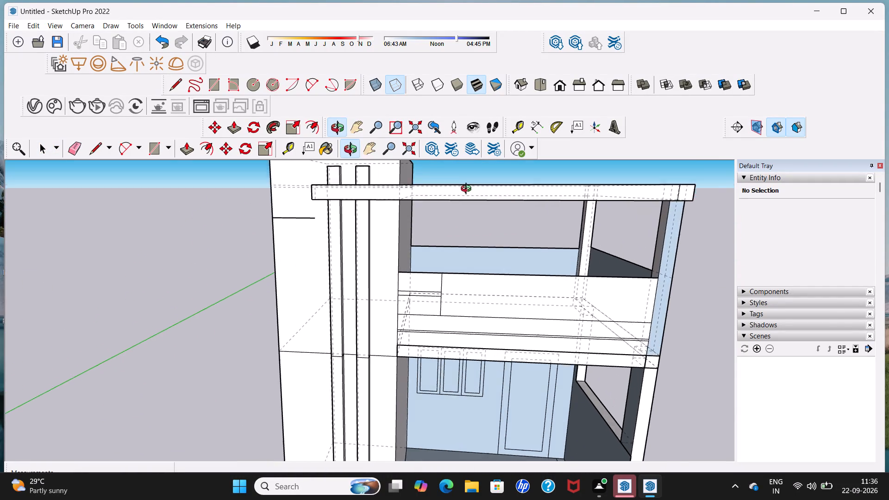
middle_drag(468, 190, 468, 188)
scroll(468, 190, up, 2)
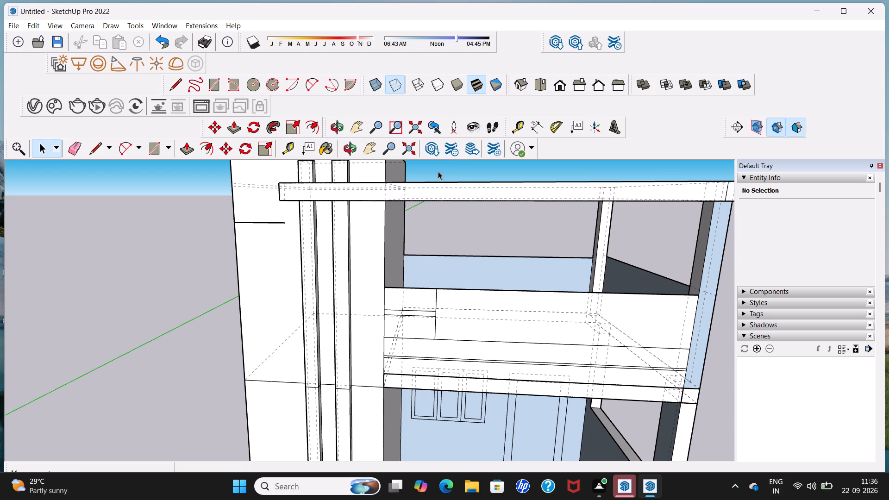
click(174, 88)
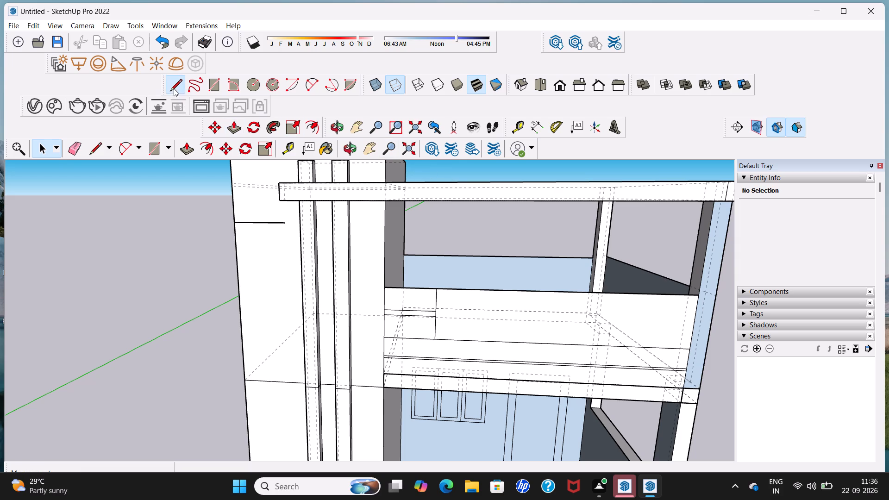
click(444, 181)
click(449, 200)
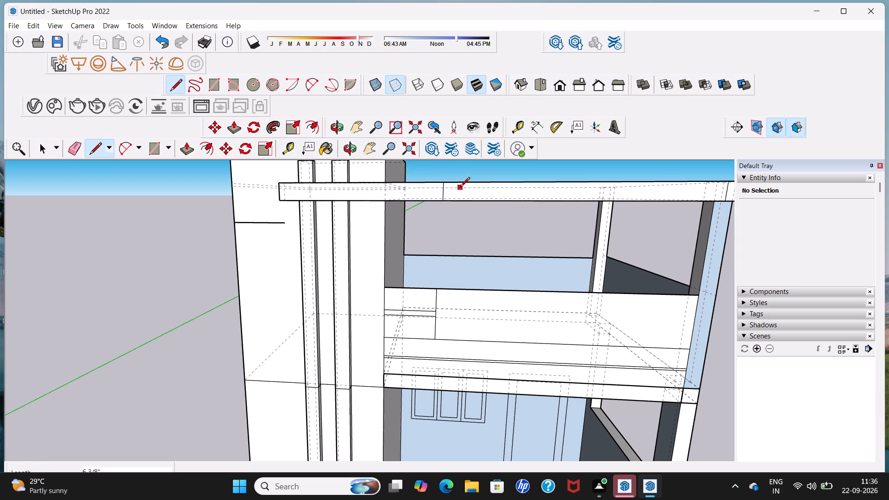
Draw three more vertical lines about 6 3/8" long on the roof slab's front edge face, spaced along from the first towards the post.
click(468, 182)
click(468, 196)
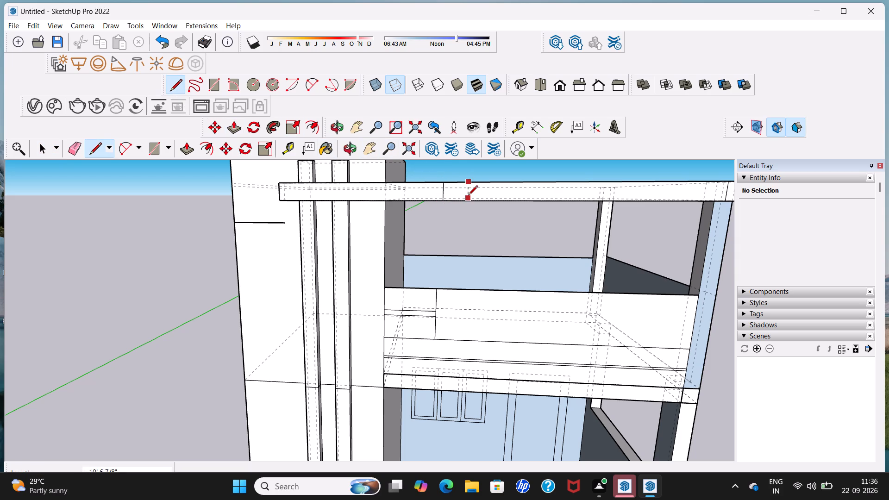
click(470, 186)
scroll(470, 186, up, 3)
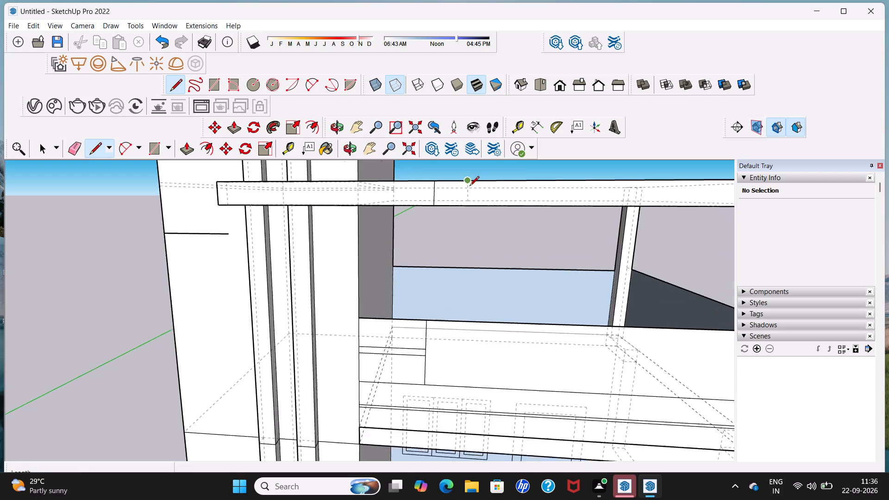
scroll(470, 187, up, 2)
click(467, 179)
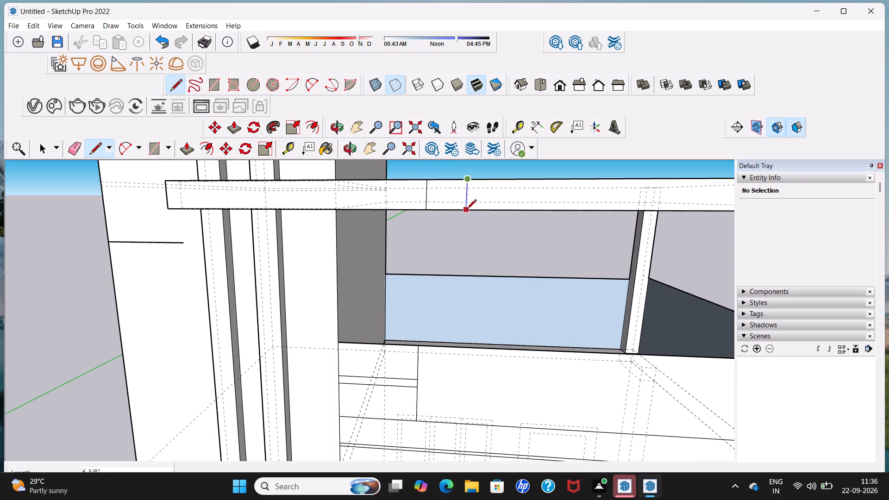
click(466, 211)
scroll(482, 193, down, 4)
scroll(497, 191, up, 1)
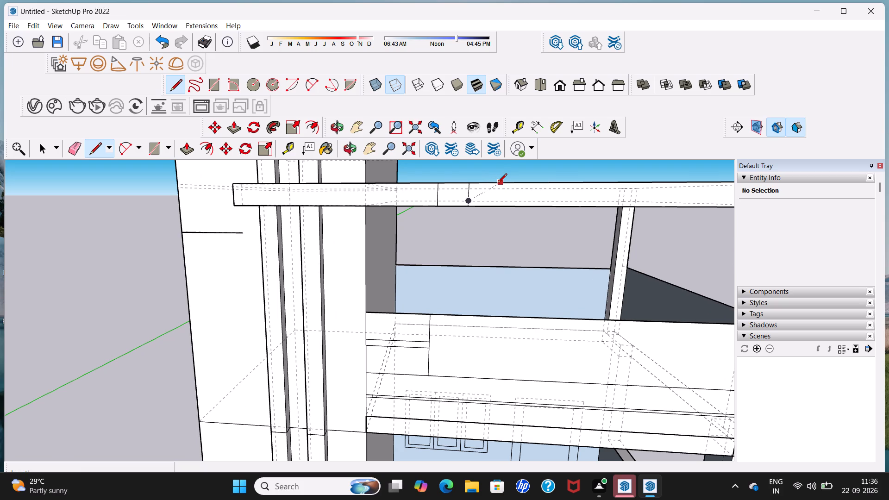
click(497, 184)
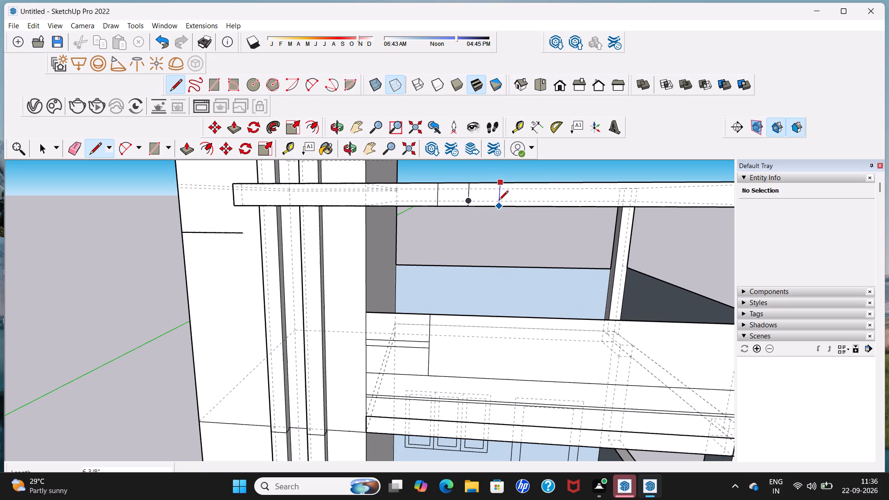
click(499, 200)
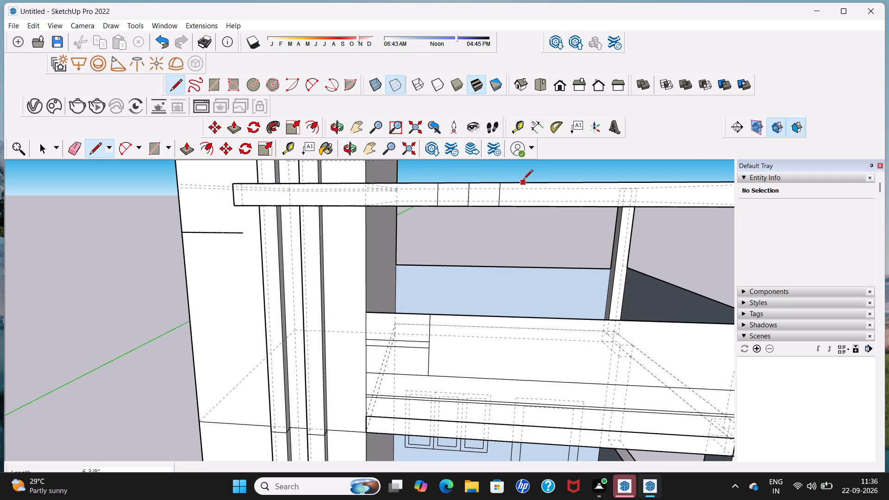
click(523, 180)
click(523, 201)
Continue the row on the roof slab's front edge face with four more 6 3/8" vertical lines, ending just before the upper-floor post.
click(549, 184)
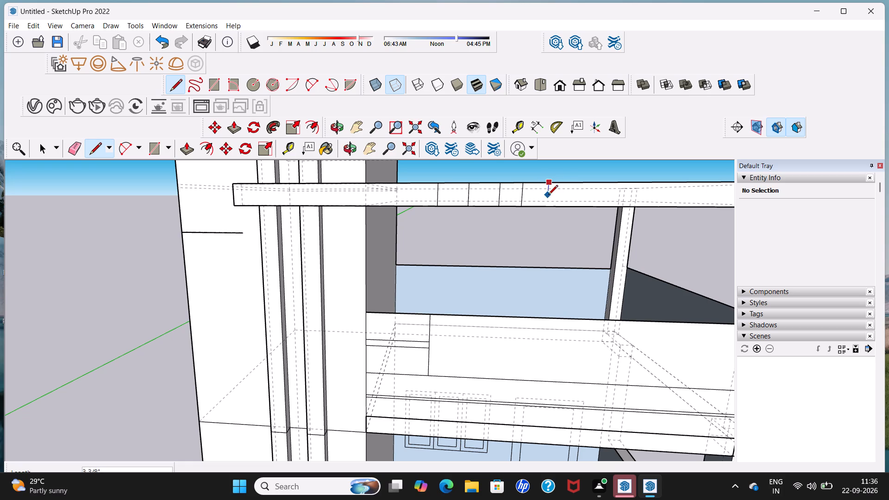
click(549, 202)
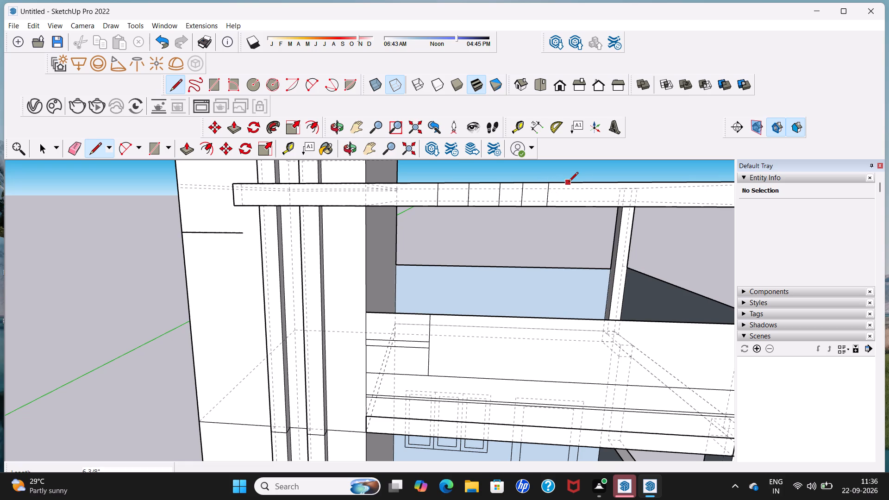
click(569, 182)
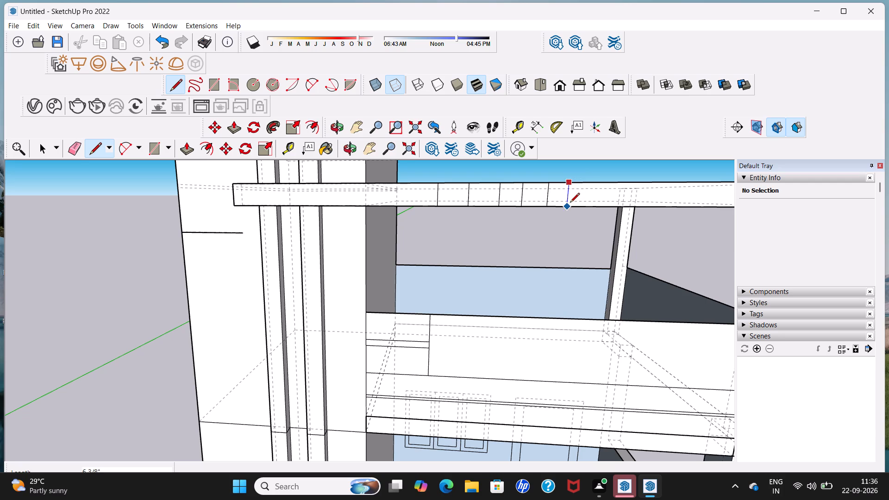
click(570, 203)
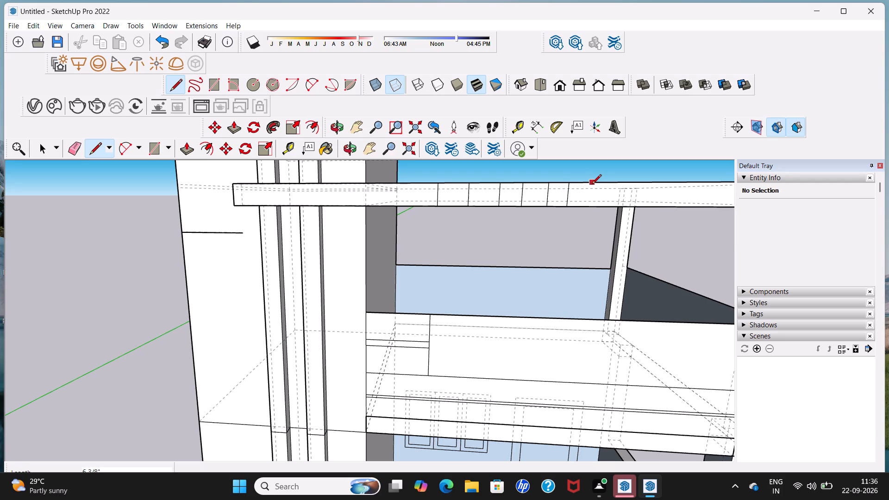
click(592, 185)
click(591, 202)
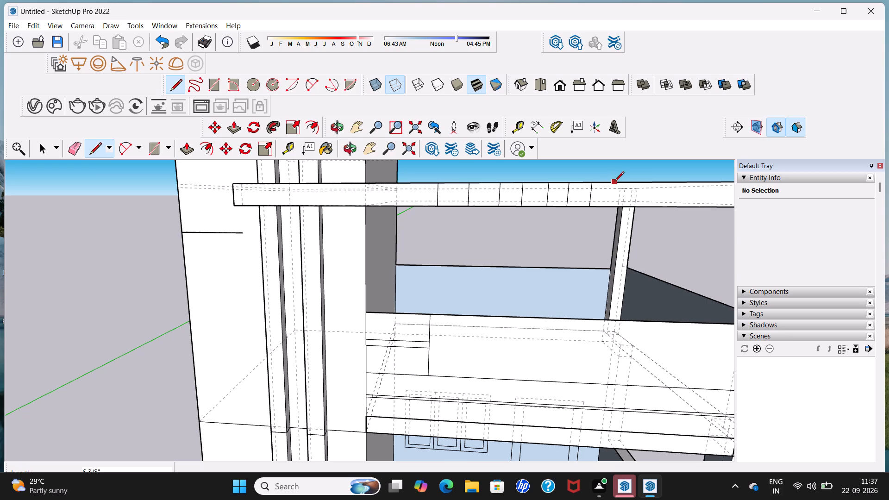
click(614, 182)
click(610, 206)
Draw two more 6 3/8" vertical lines on the roof slab's front edge face, one above the upper-floor post and one just past it.
scroll(638, 200, down, 4)
scroll(641, 197, up, 6)
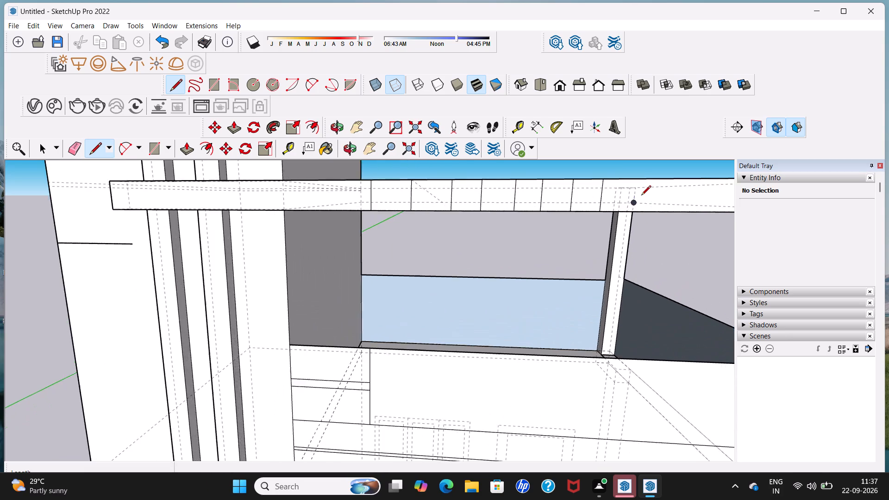
scroll(641, 196, up, 4)
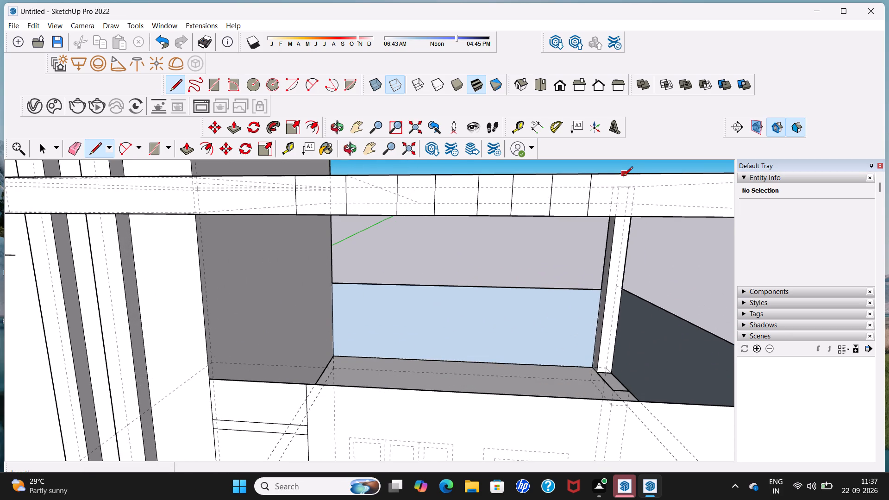
click(623, 175)
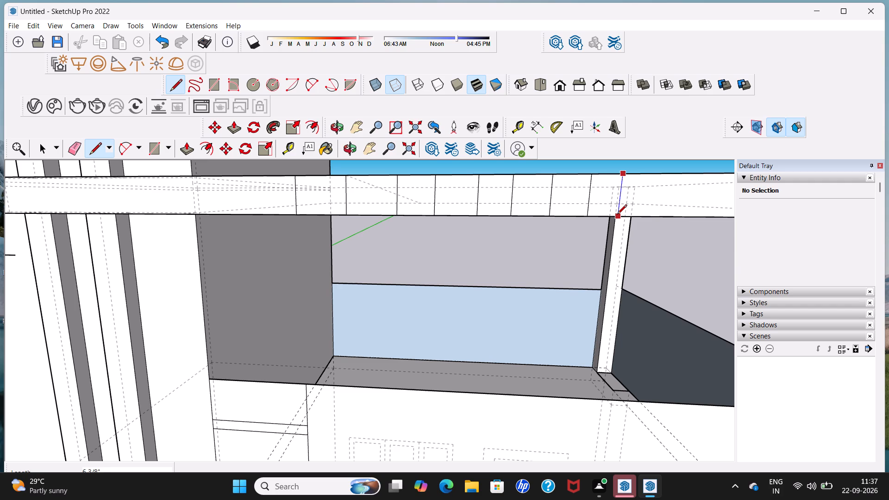
click(617, 215)
click(649, 174)
click(647, 212)
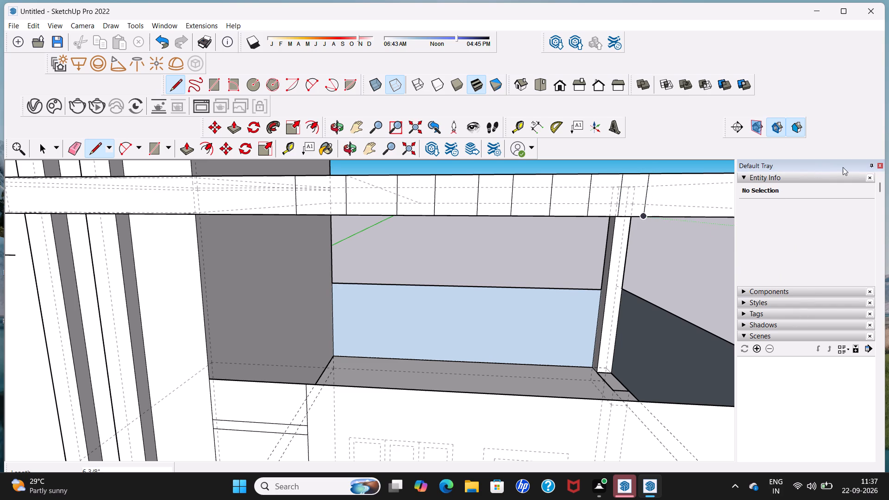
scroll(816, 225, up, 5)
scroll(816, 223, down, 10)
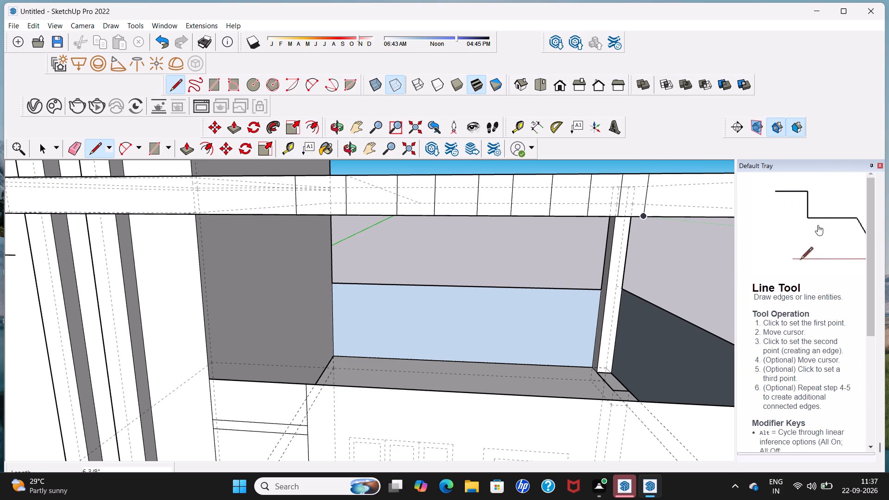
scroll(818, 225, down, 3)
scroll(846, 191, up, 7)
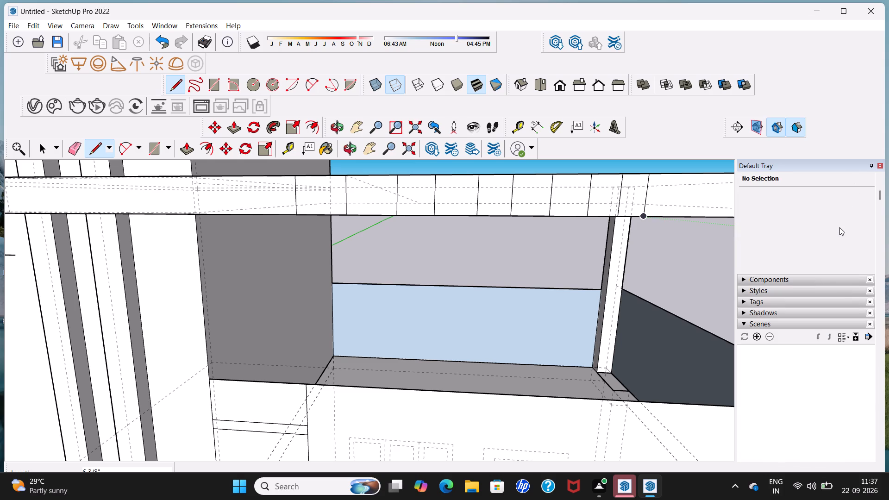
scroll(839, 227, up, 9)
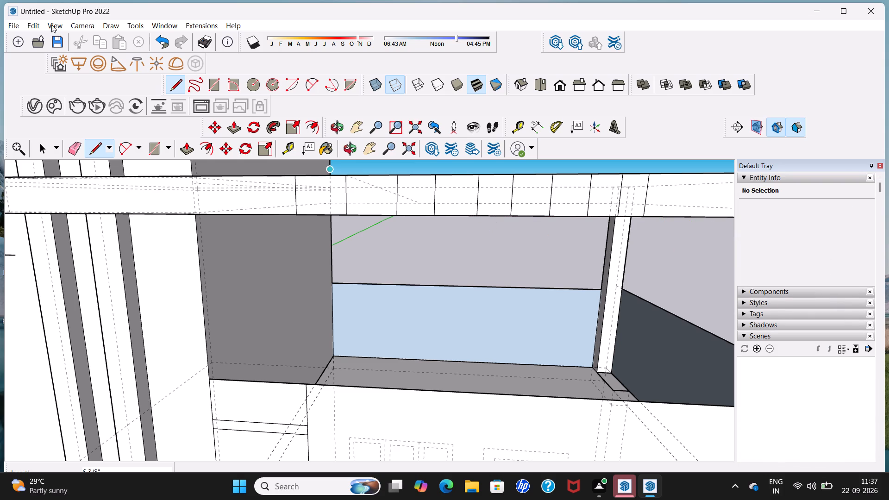
Hide the Default Tray.
click(118, 28)
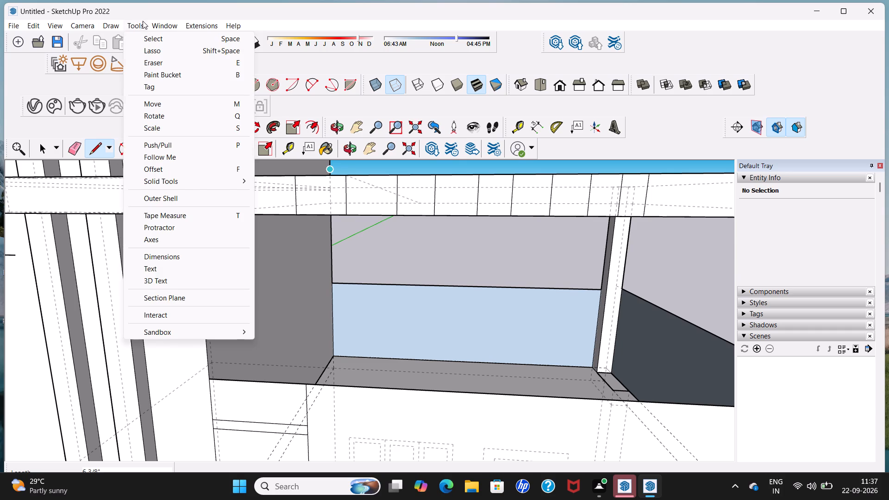
click(164, 34)
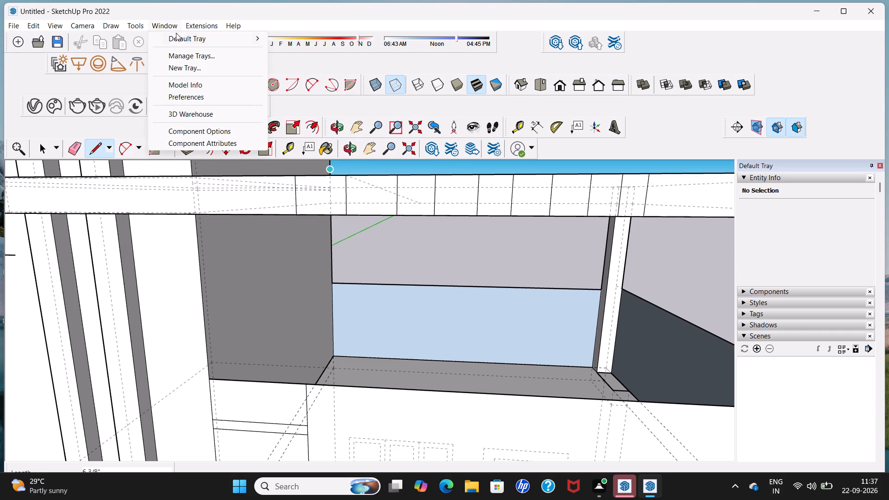
click(177, 37)
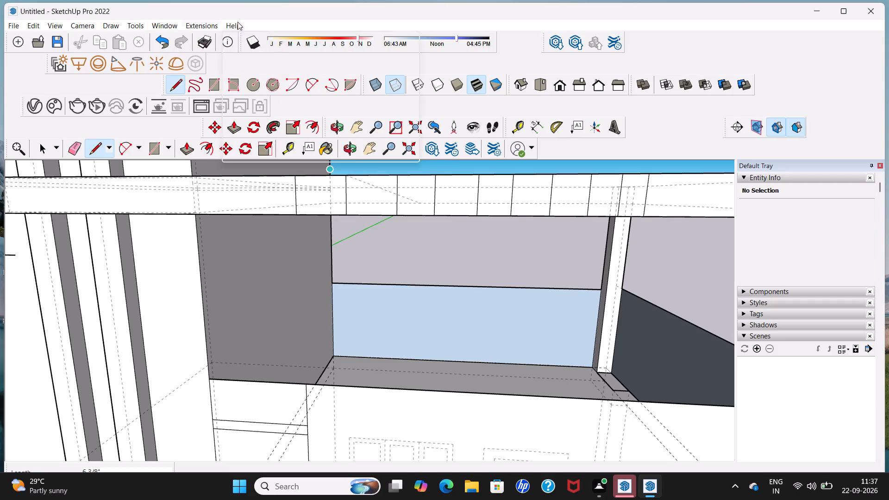
click(171, 27)
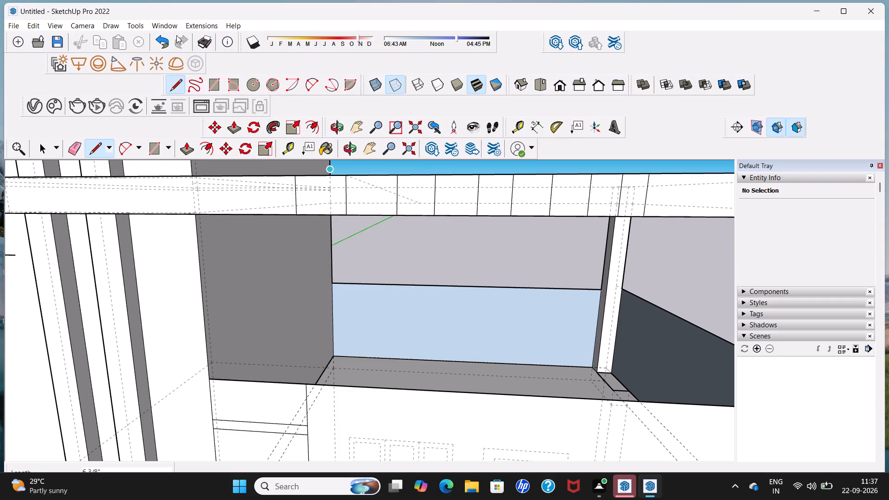
click(169, 23)
click(174, 35)
click(185, 36)
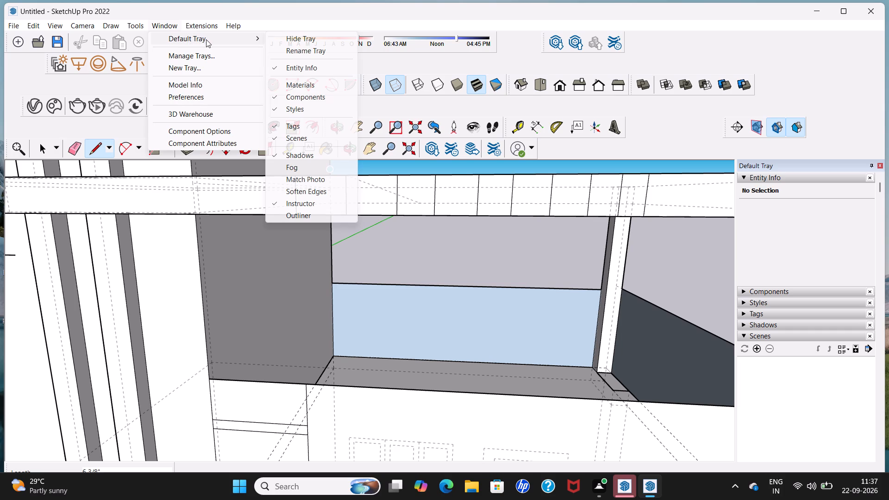
click(288, 34)
scroll(265, 41, down, 11)
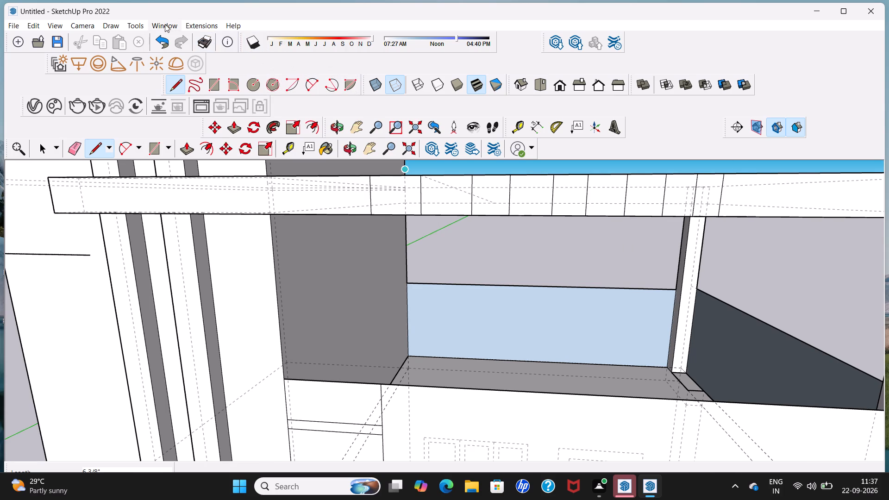
Show the Default Tray.
click(165, 24)
click(203, 40)
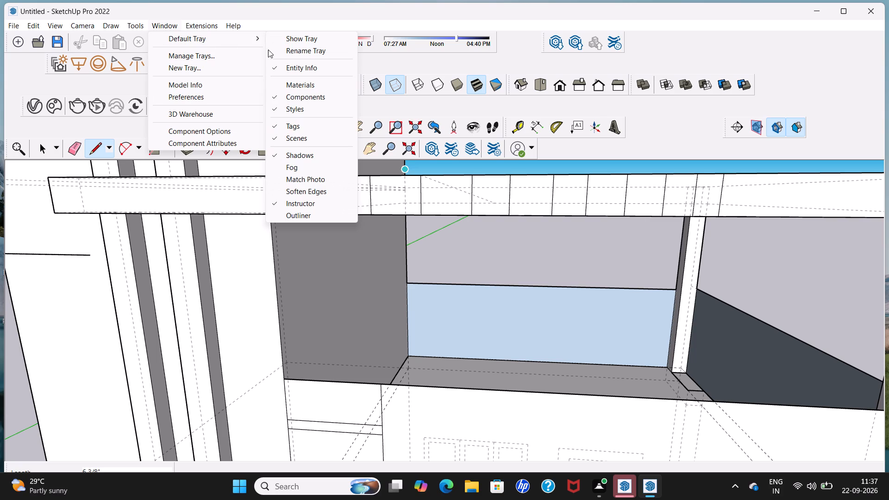
click(301, 40)
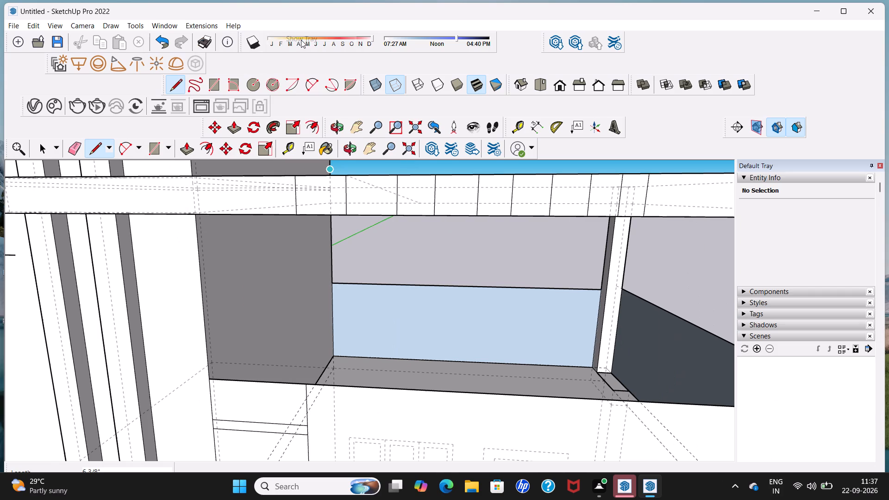
Look through the sections of the Default Tray for the material library.
scroll(407, 107, down, 1)
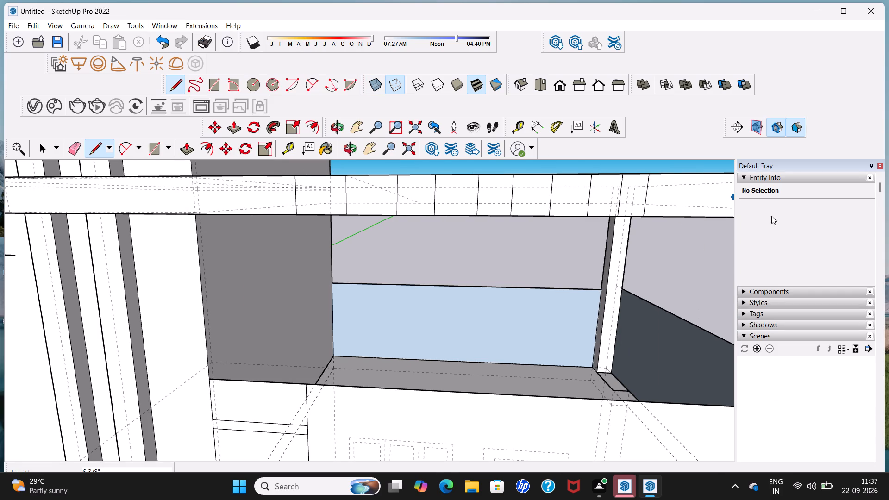
scroll(791, 228, down, 2)
scroll(791, 229, up, 4)
scroll(808, 314, down, 8)
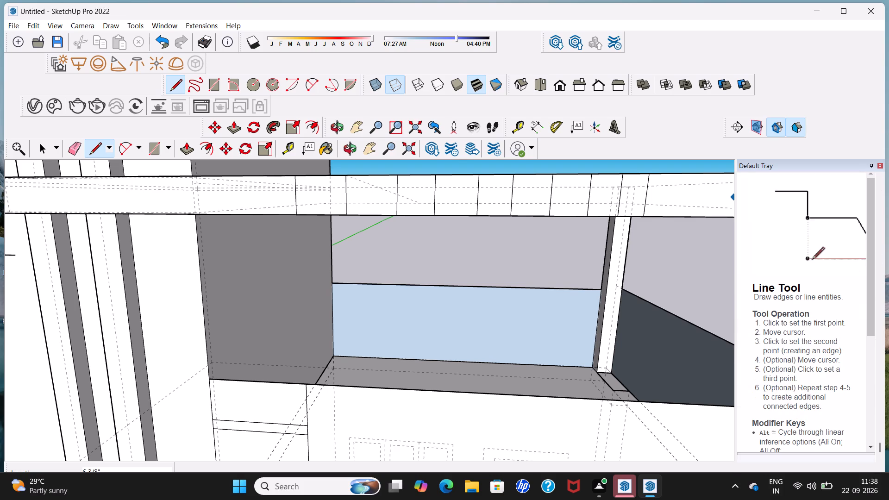
scroll(809, 308, down, 7)
scroll(809, 301, down, 20)
scroll(813, 294, up, 4)
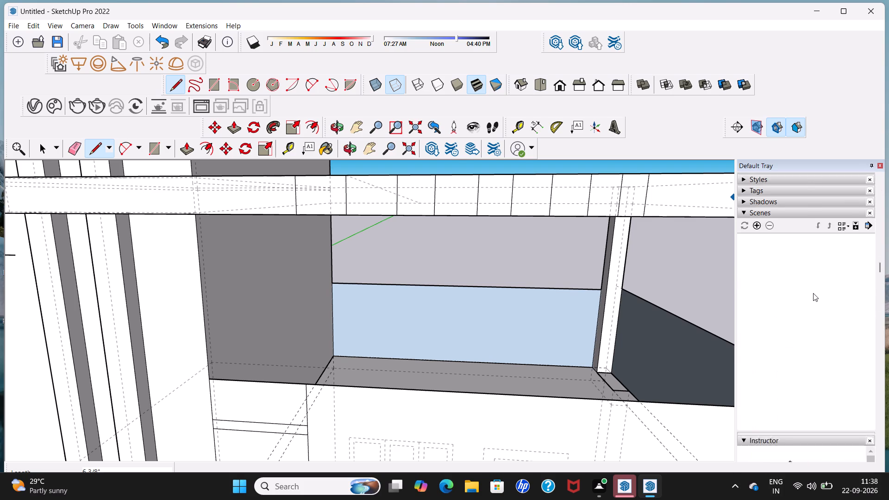
scroll(813, 293, up, 8)
scroll(813, 292, up, 15)
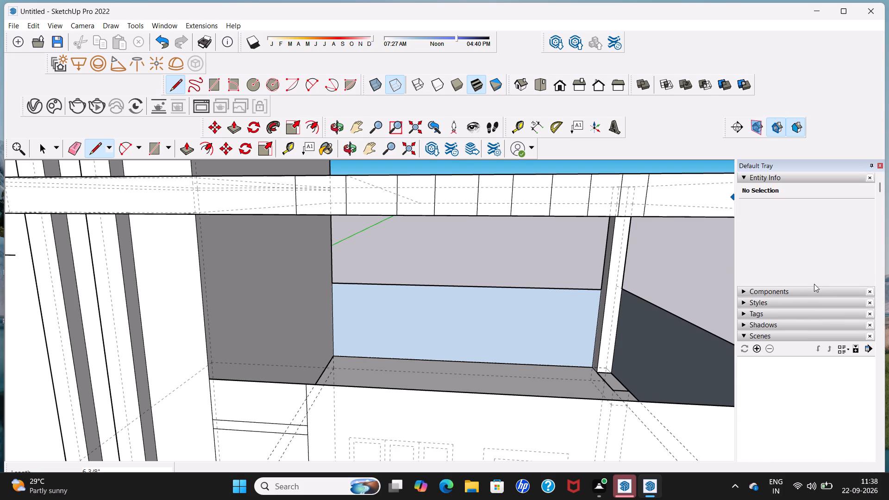
scroll(814, 283, up, 13)
drag(882, 187, 888, 410)
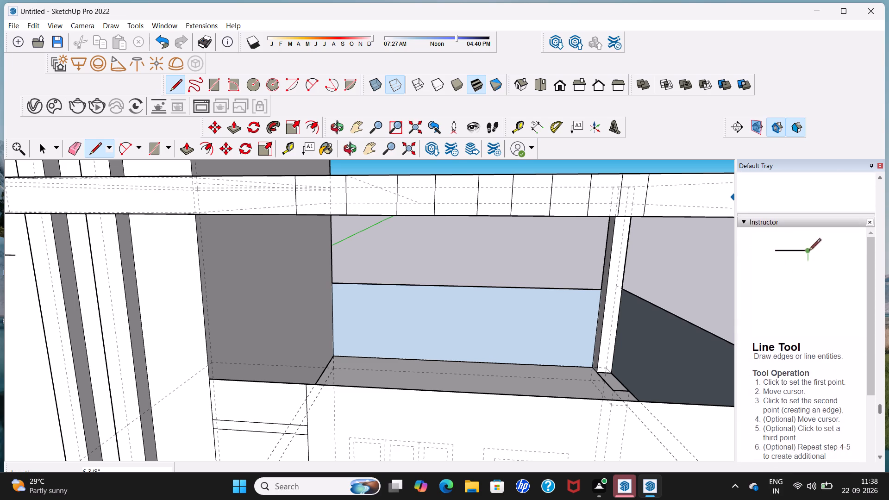
drag(888, 410, 881, 388)
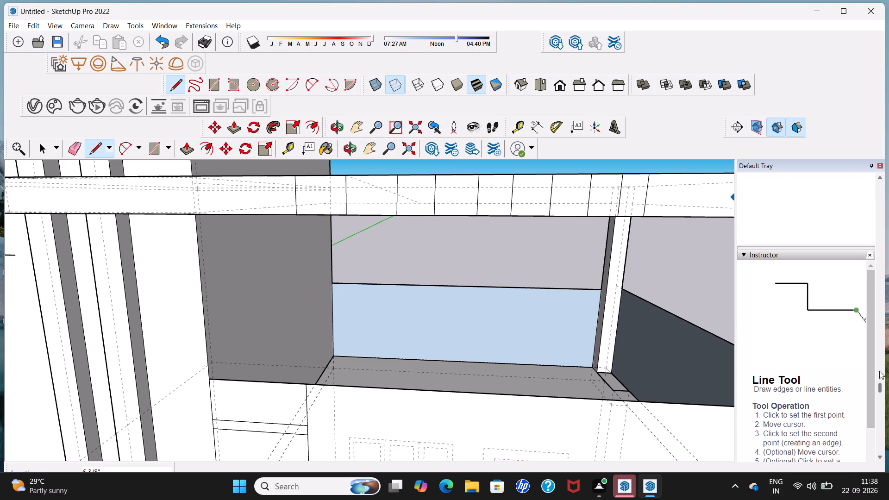
drag(879, 371, 888, 448)
scroll(888, 386, down, 12)
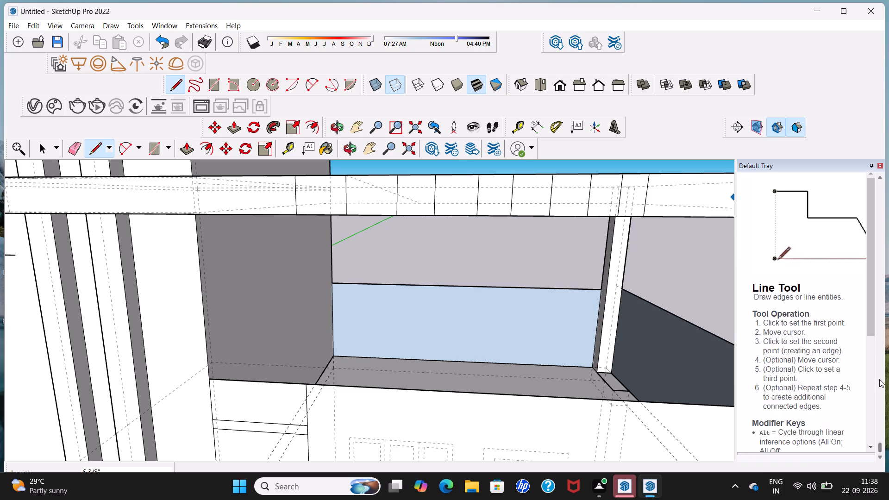
scroll(879, 379, up, 13)
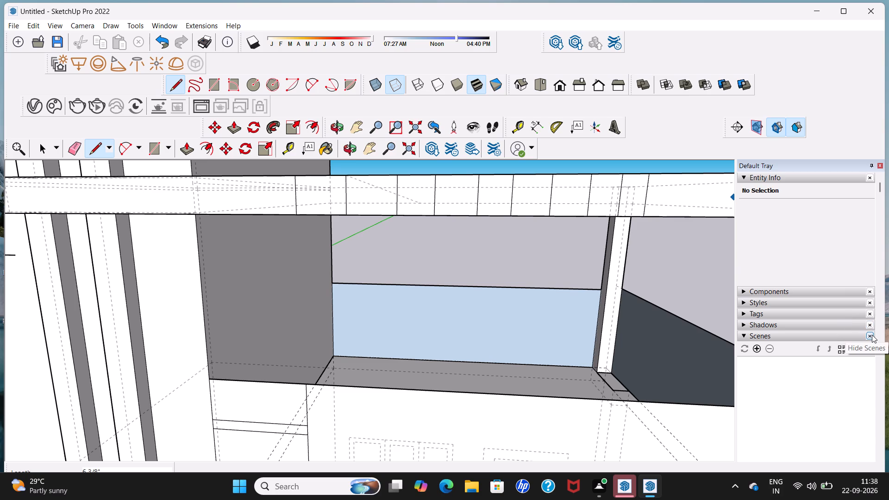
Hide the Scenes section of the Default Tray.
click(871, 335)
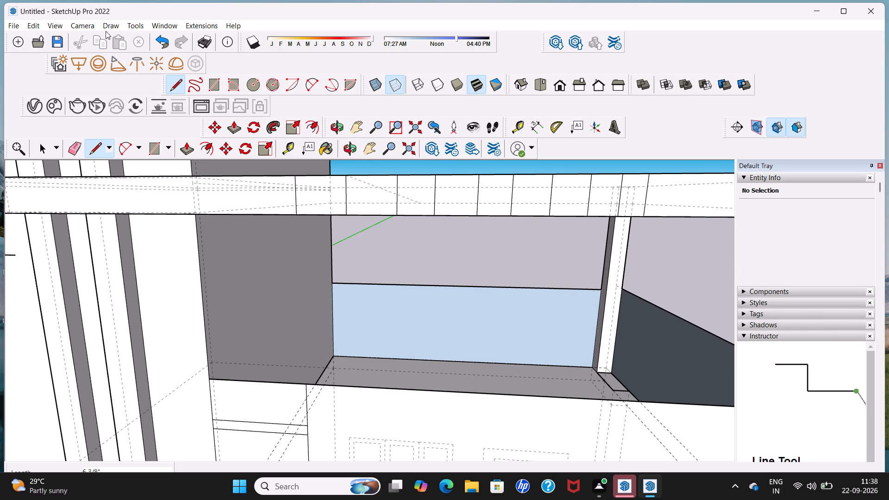
Show the Materials section in the Default Tray.
click(157, 25)
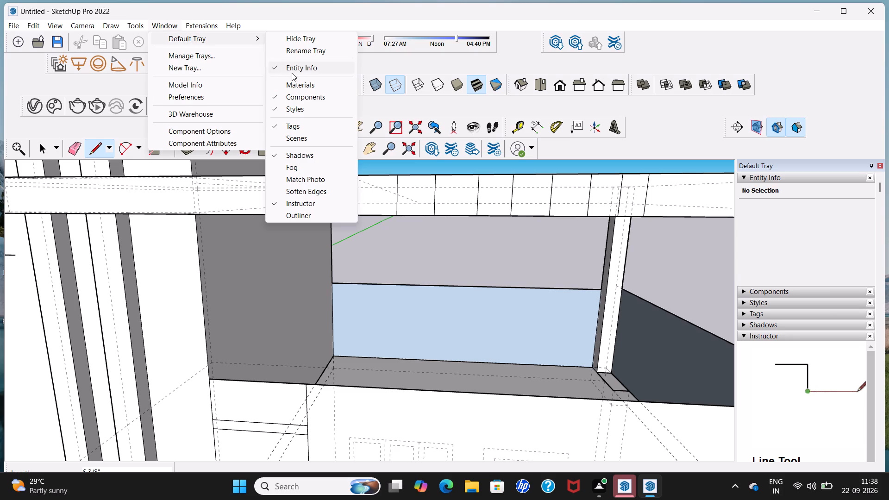
click(294, 85)
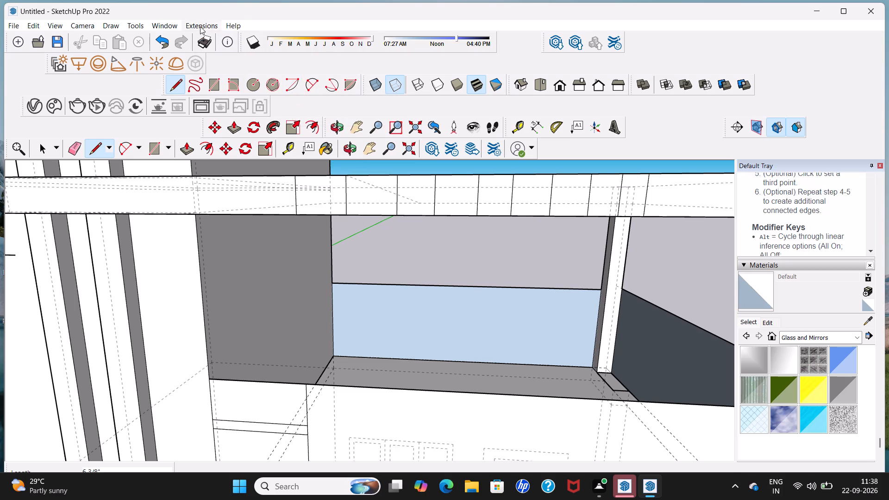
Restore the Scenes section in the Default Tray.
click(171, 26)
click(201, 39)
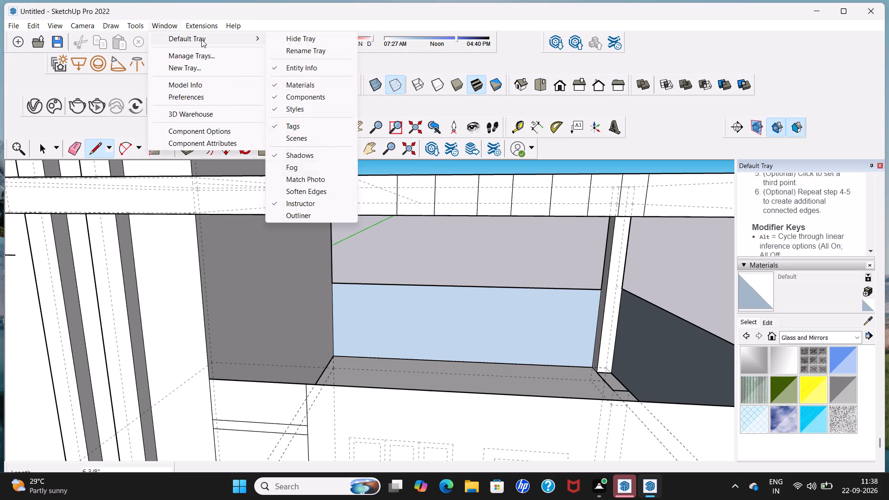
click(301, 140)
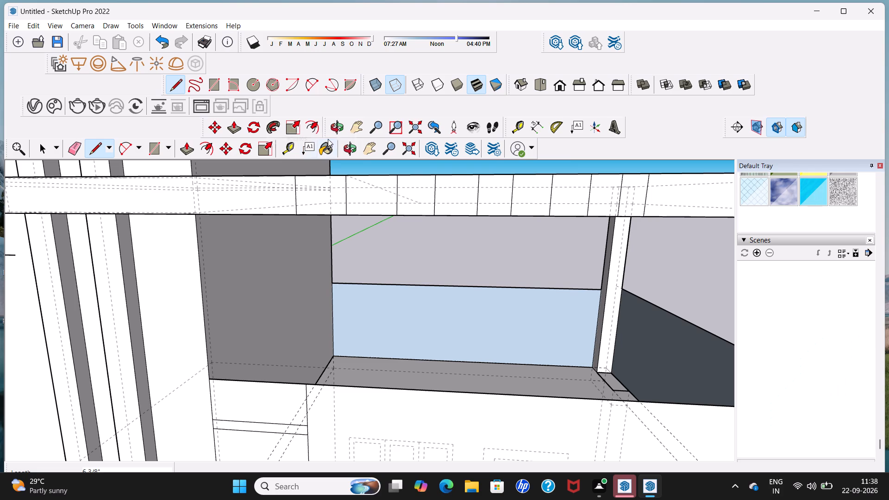
Paint five alternate sections of the roof slab's front edge, up to the one above the upper-floor post, with 0022_Maroon from the Colors-Named collection.
scroll(780, 212, up, 3)
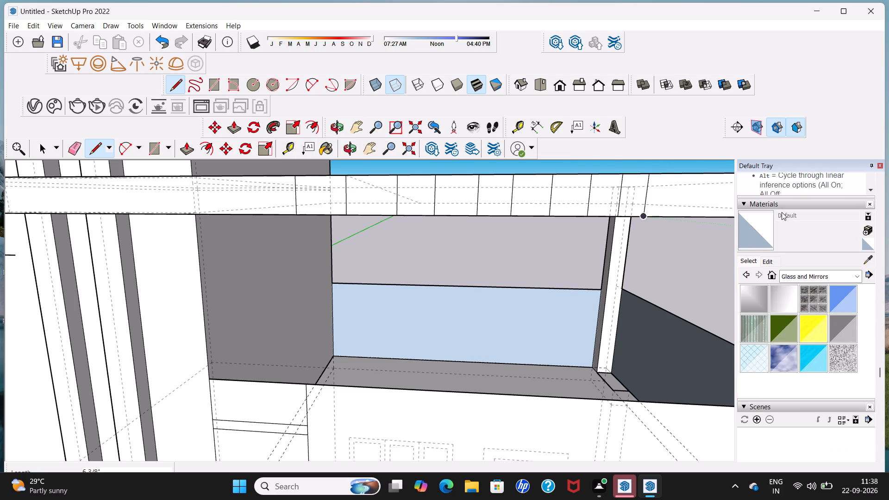
click(858, 277)
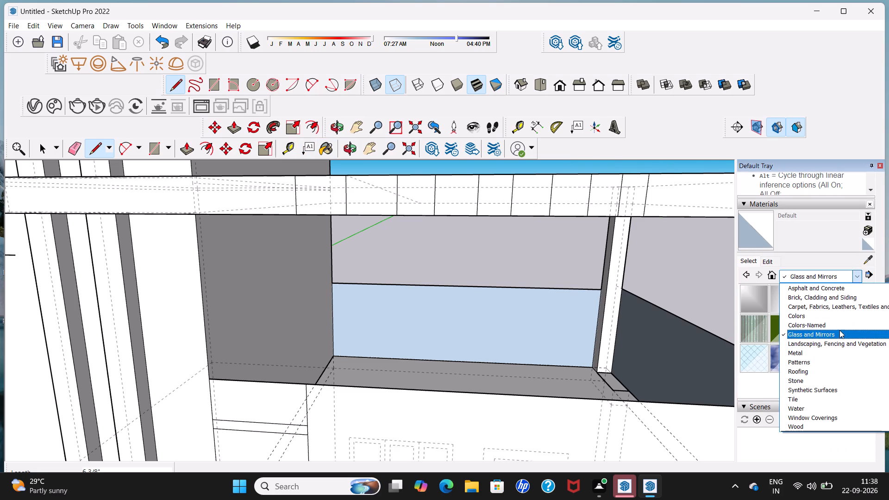
click(834, 323)
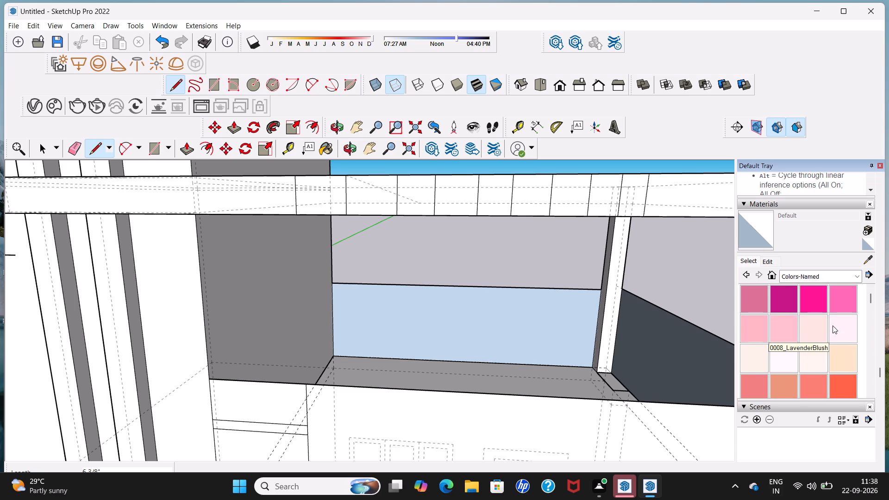
scroll(833, 328, down, 3)
scroll(833, 329, up, 1)
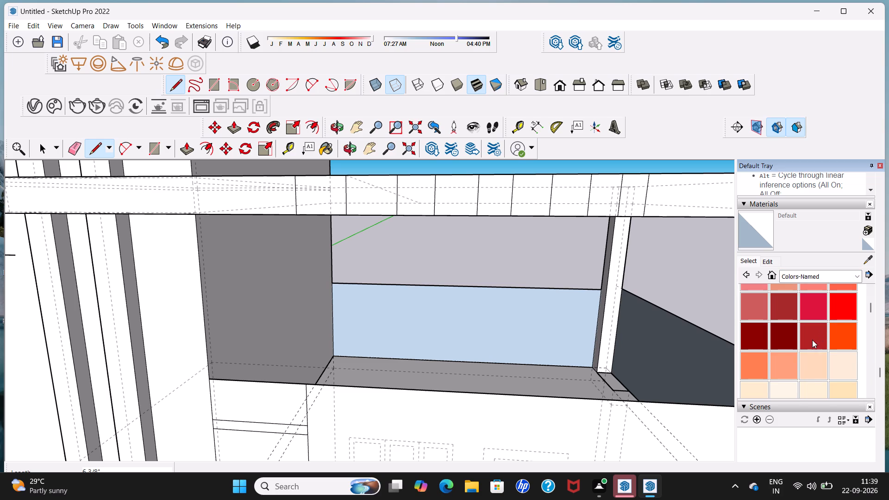
scroll(812, 339, down, 10)
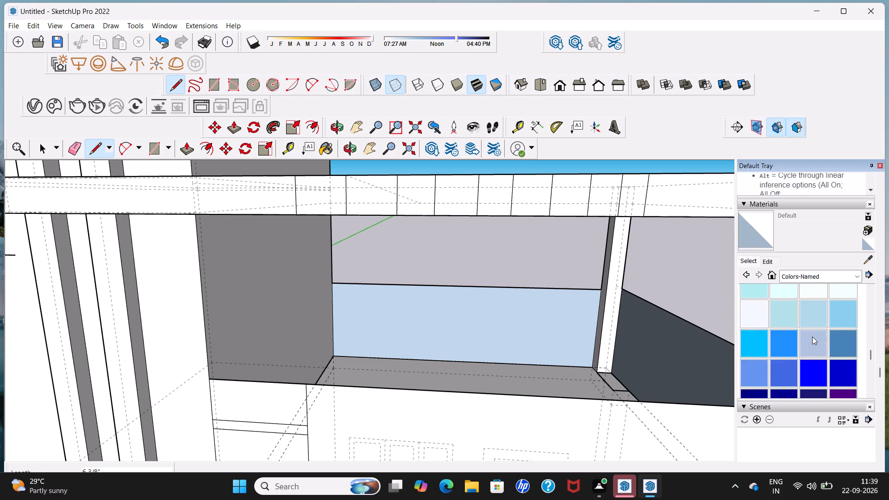
scroll(812, 336, down, 6)
scroll(813, 334, up, 2)
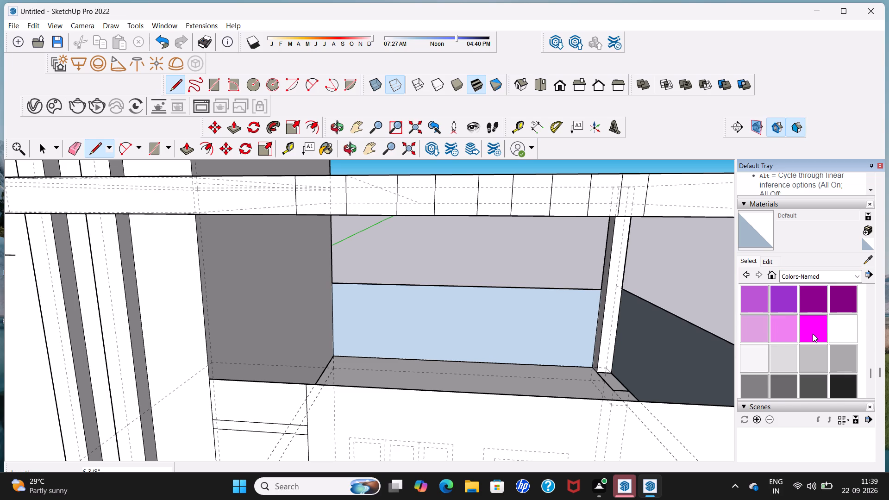
scroll(813, 334, up, 9)
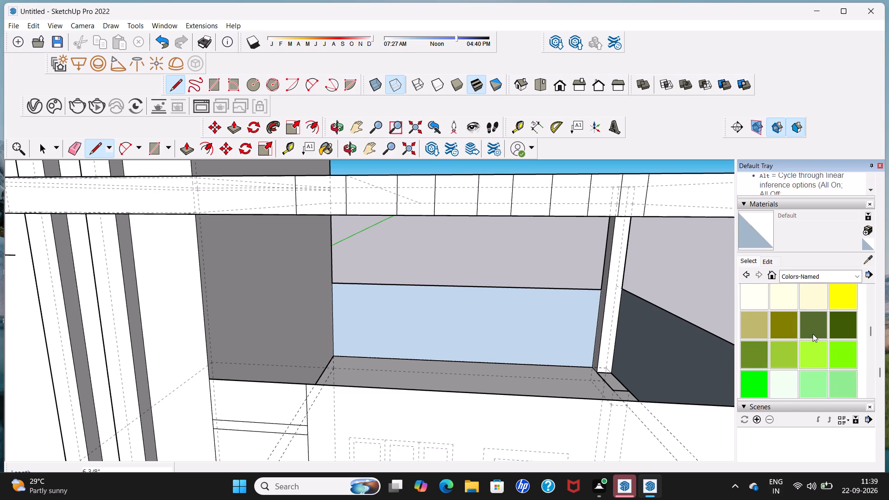
scroll(813, 334, up, 4)
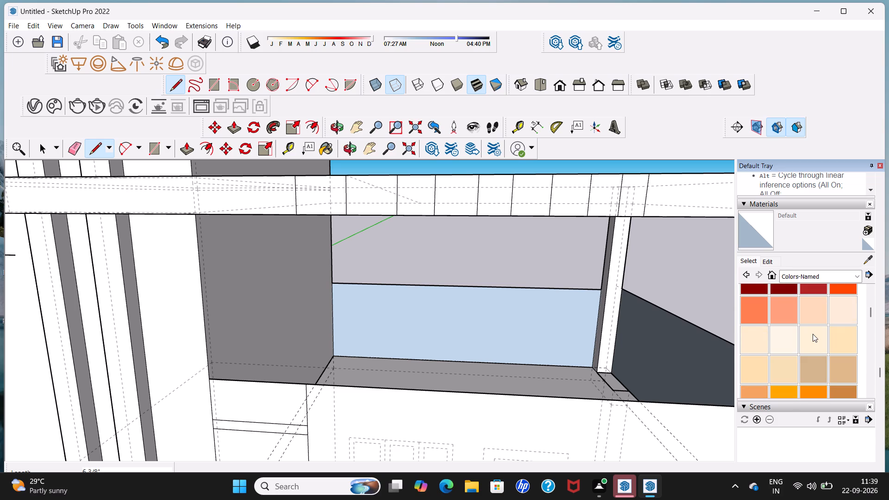
scroll(813, 334, up, 1)
click(791, 337)
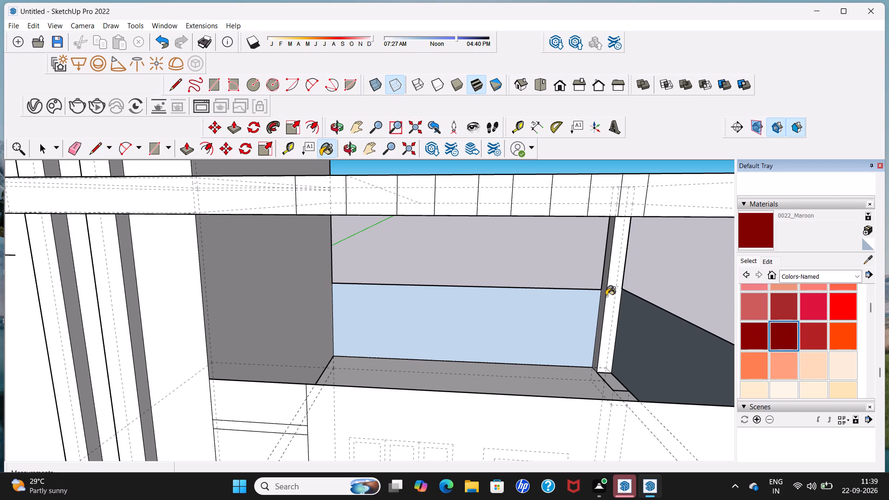
click(333, 198)
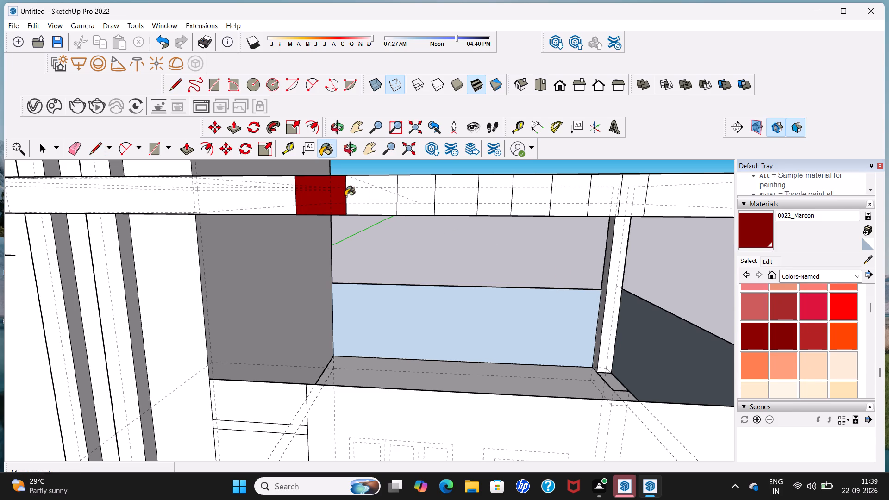
click(405, 195)
click(494, 196)
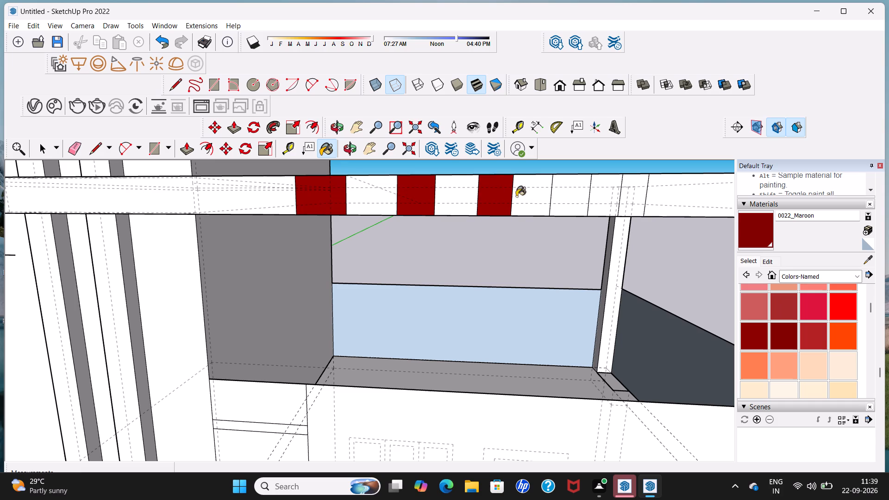
click(568, 199)
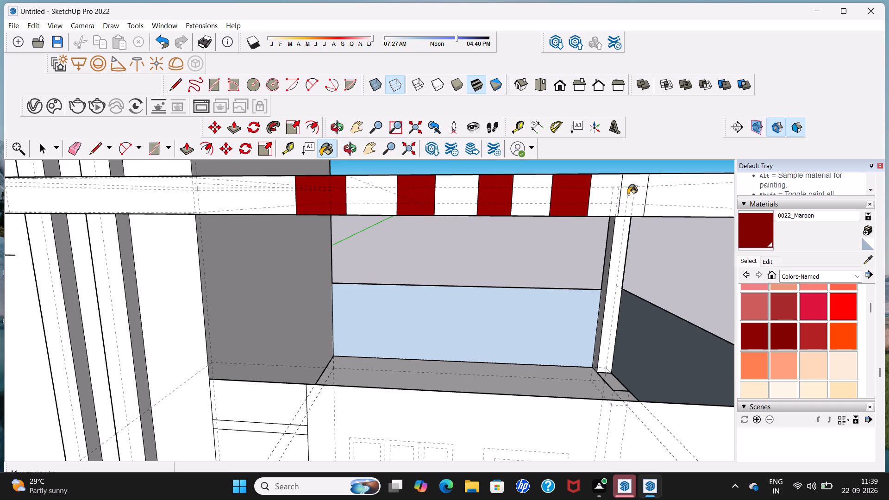
click(628, 194)
click(633, 194)
scroll(632, 196, down, 7)
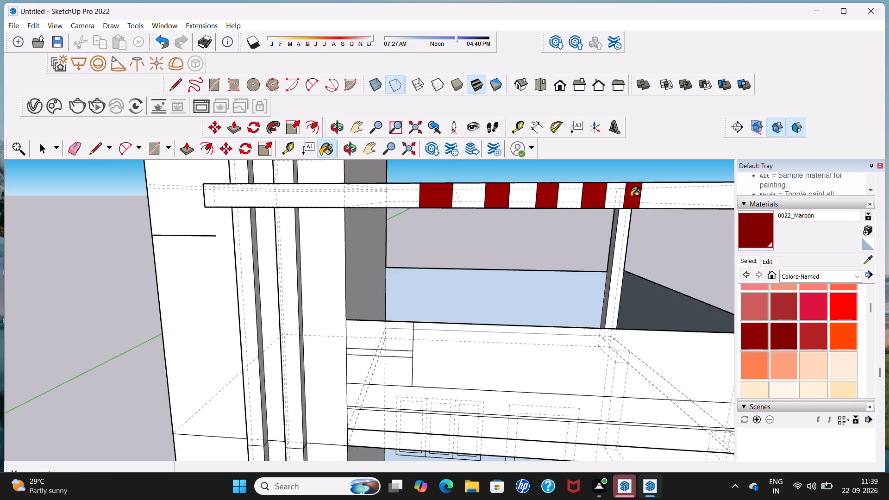
scroll(631, 197, down, 9)
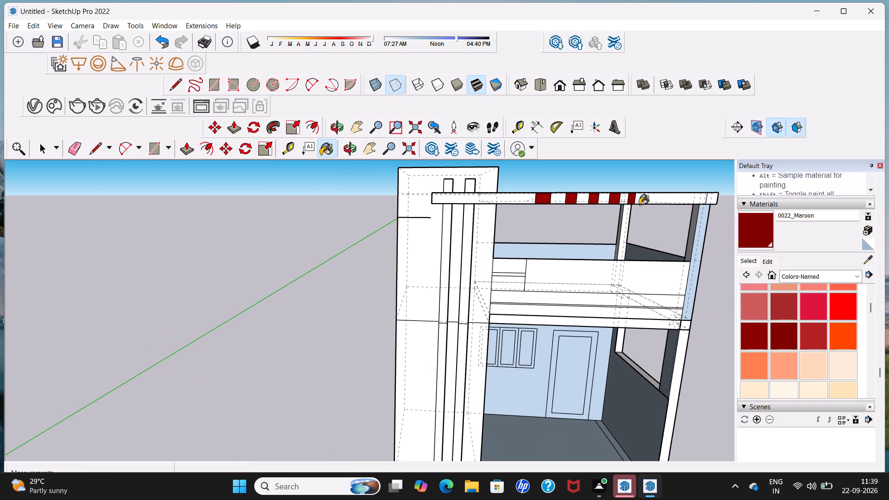
key(space)
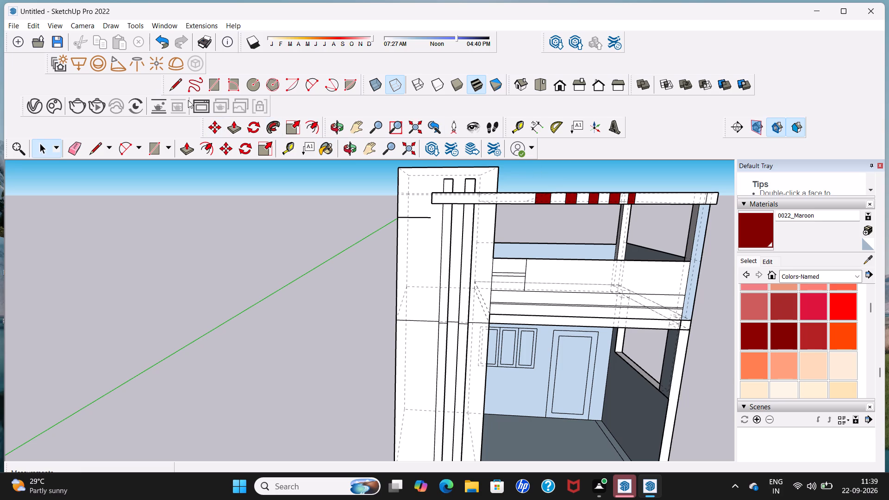
Widen the last maroon section on the roof slab's front edge with a new vertical line, painting the added strip 0022_Maroon.
click(183, 89)
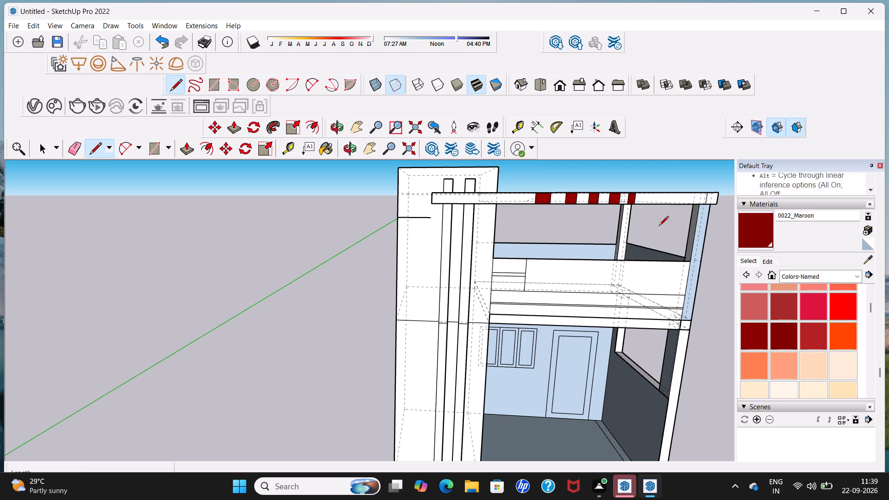
middle_drag(659, 226, 500, 250)
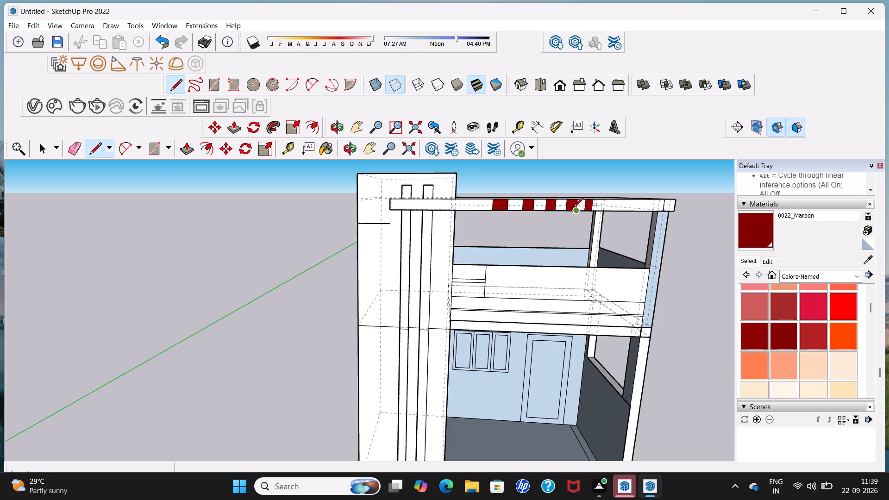
middle_drag(598, 219, 500, 239)
scroll(500, 234, up, 5)
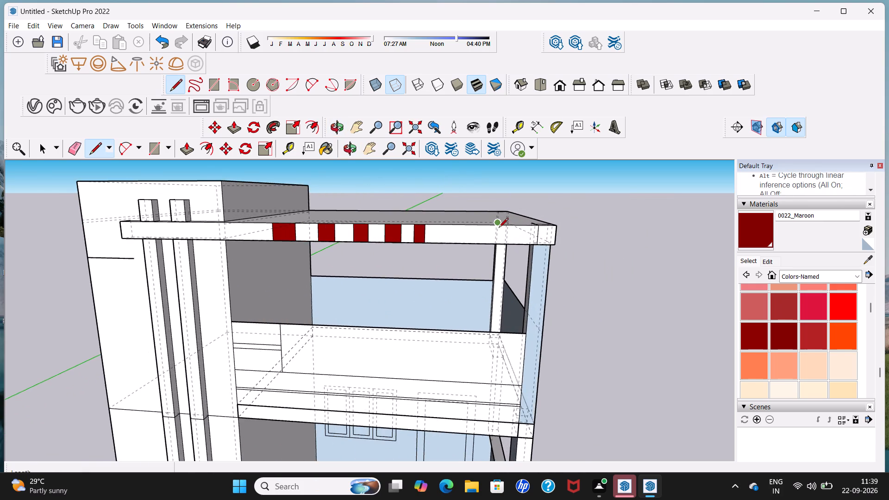
scroll(499, 228, up, 4)
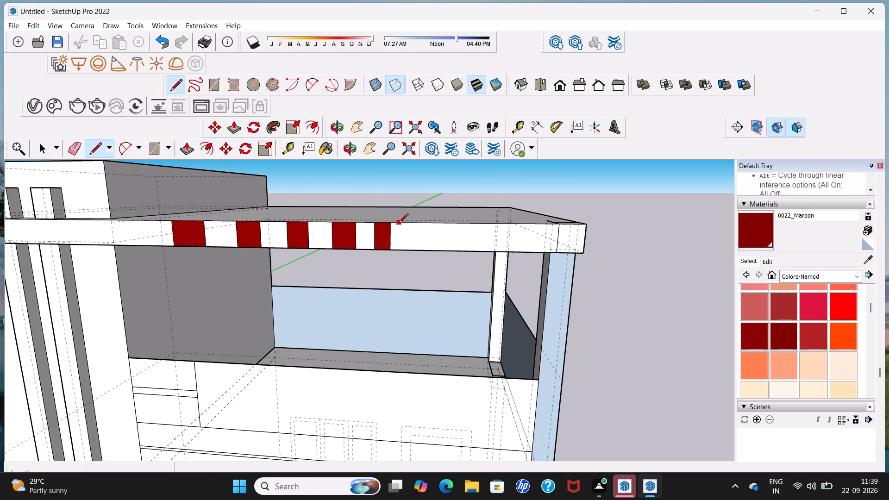
click(399, 224)
click(398, 248)
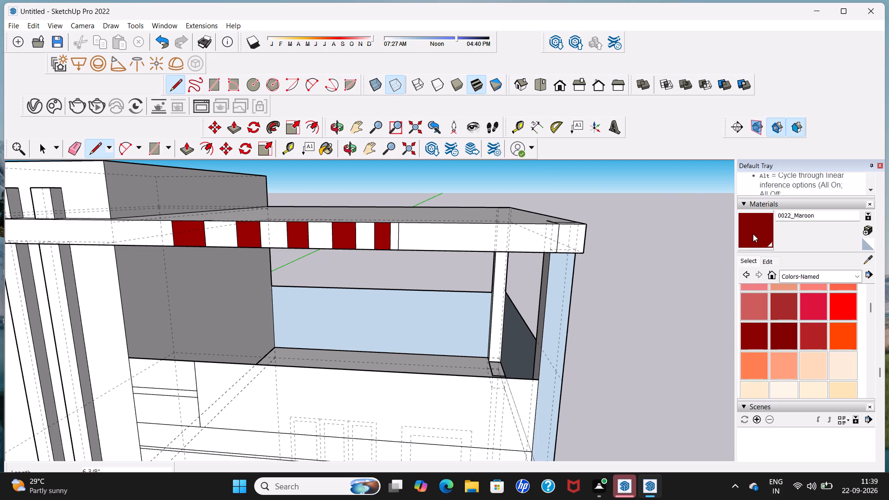
click(753, 234)
click(394, 237)
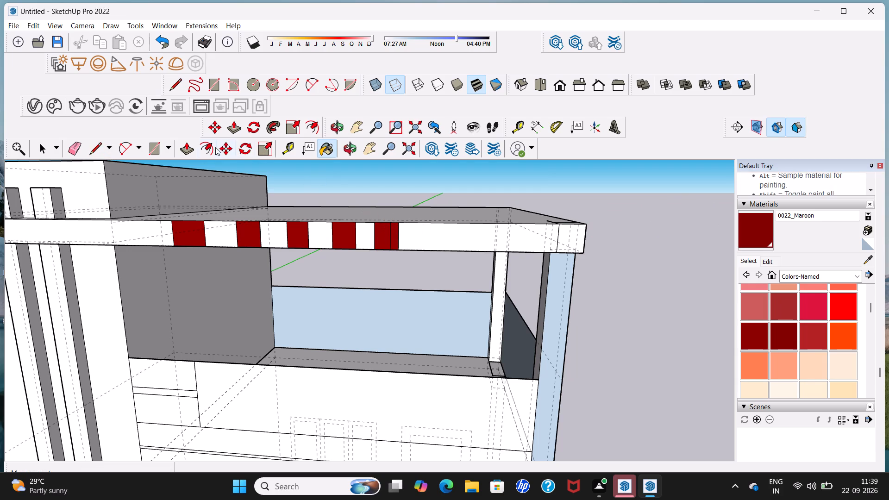
Draw four more vertical dividing lines, about 6 3/8" long, across the roof slab's front edge, continuing just past the upper-floor post.
click(179, 83)
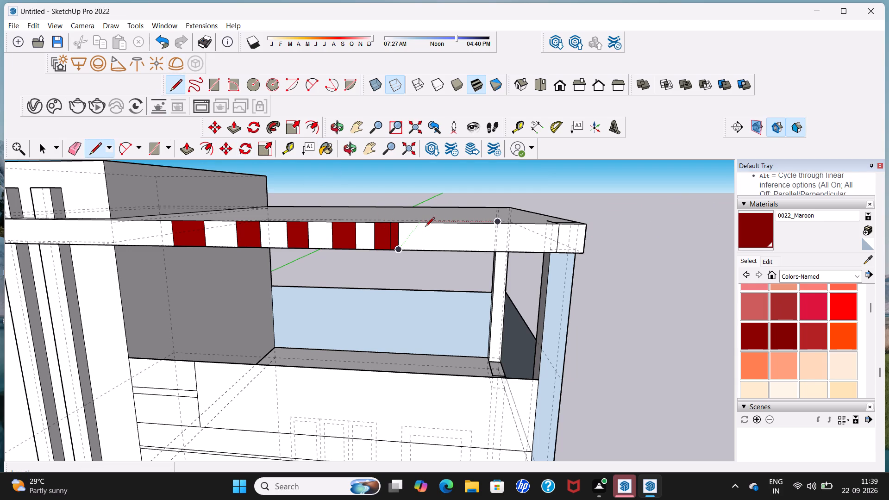
click(425, 225)
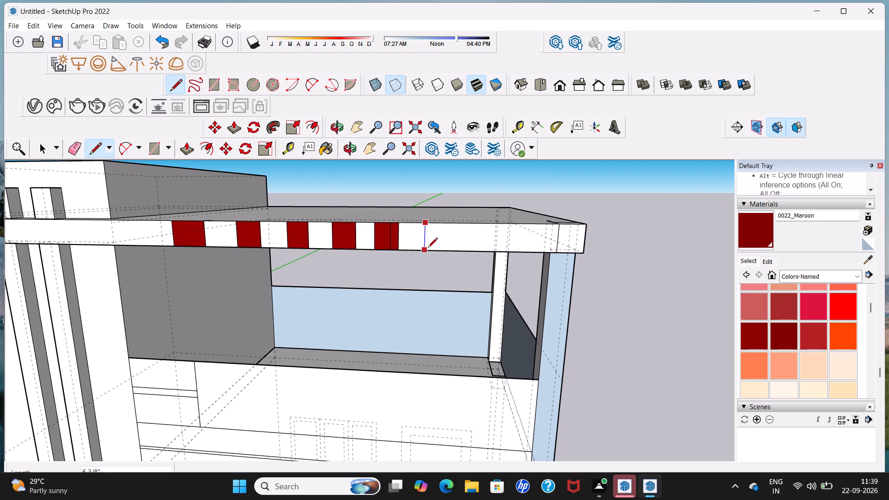
click(428, 248)
click(455, 224)
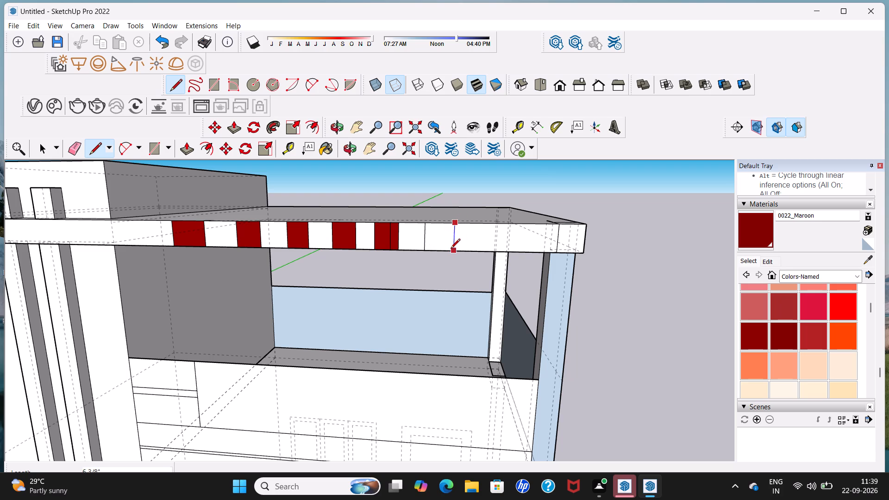
click(451, 252)
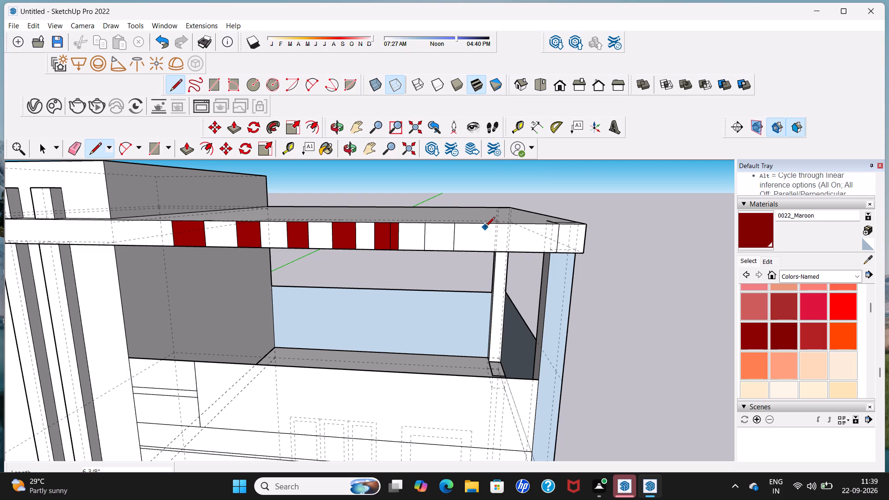
click(485, 226)
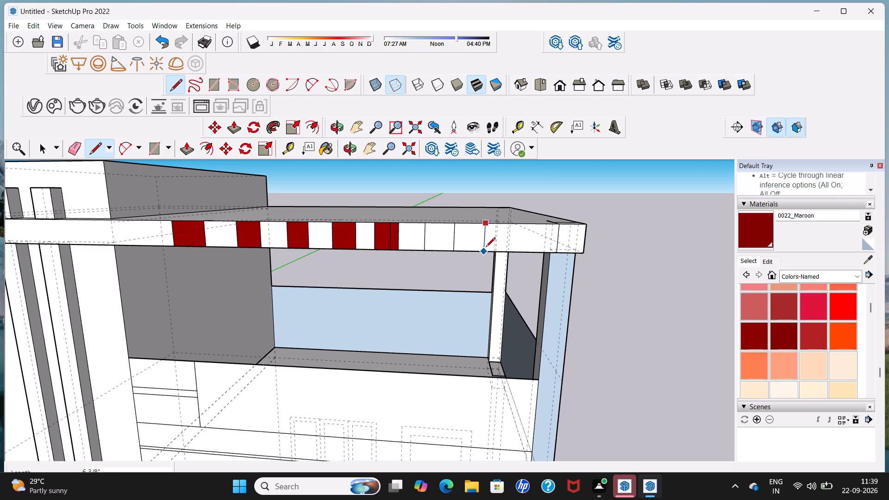
click(486, 248)
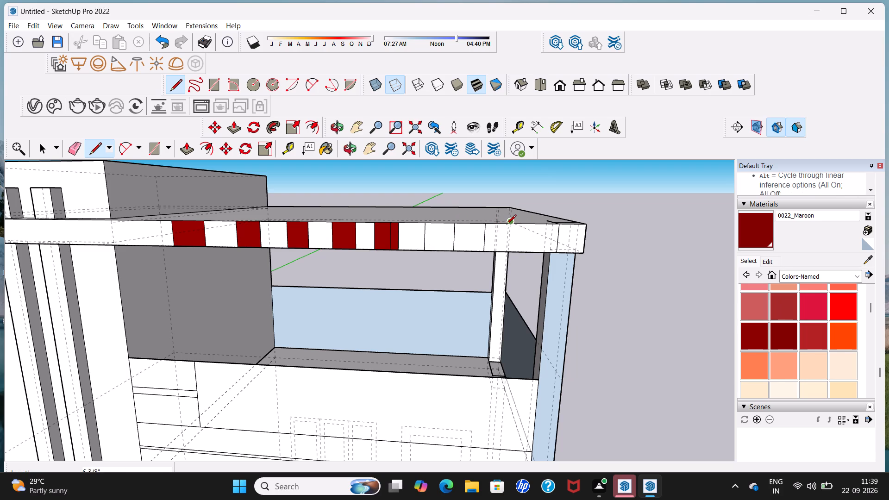
click(507, 225)
click(507, 250)
scroll(504, 246, up, 6)
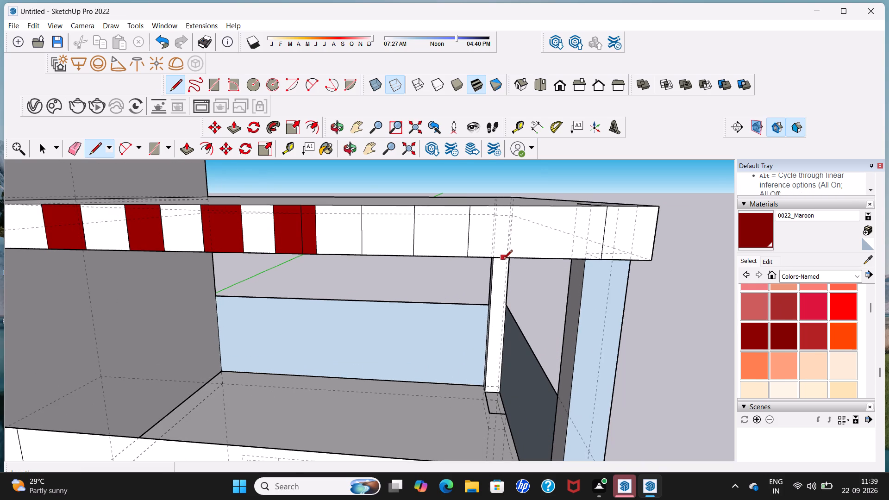
click(518, 256)
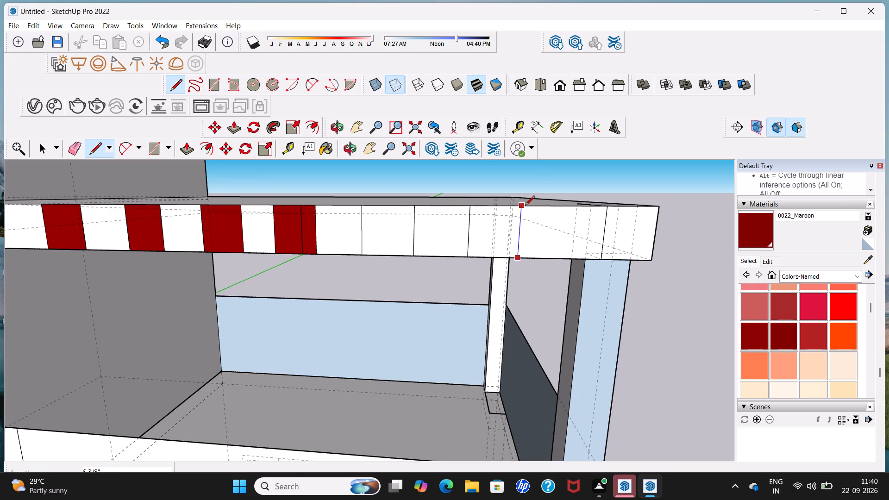
click(525, 206)
key(space)
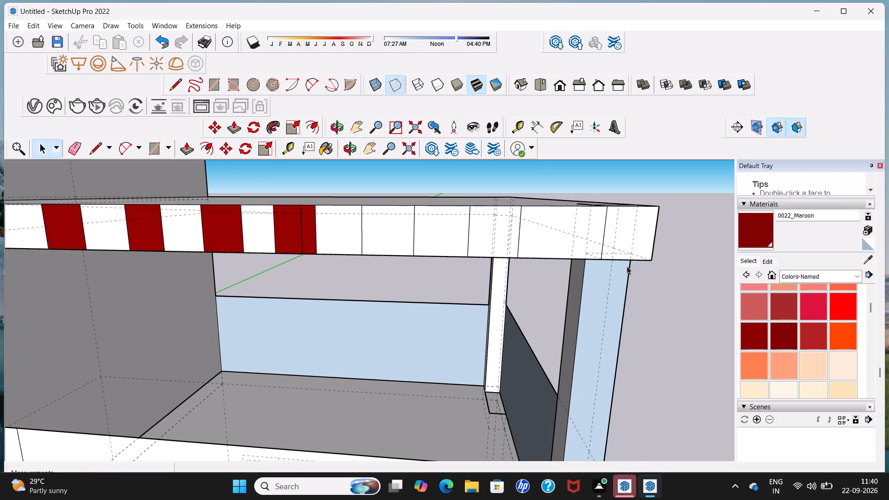
Paint two alternate new sections of the roof slab's front edge with 0022_Maroon, including the one above the upper-floor post.
click(747, 231)
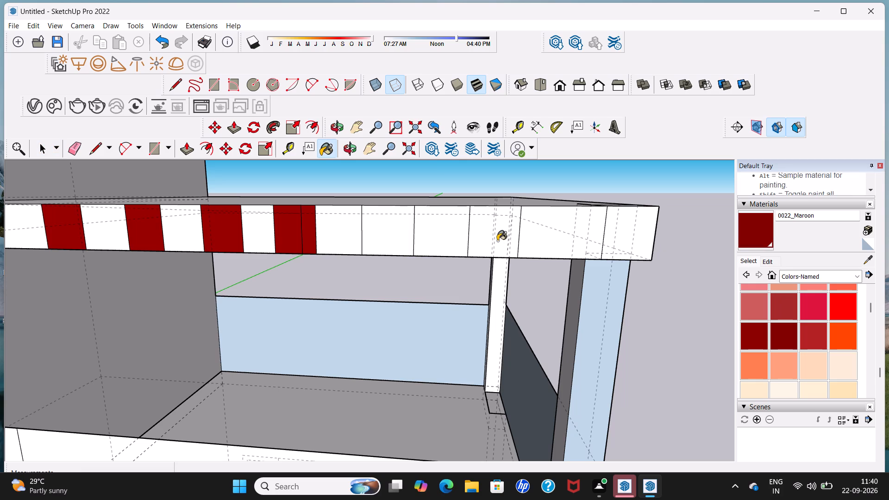
click(497, 241)
click(403, 238)
scroll(405, 233, down, 2)
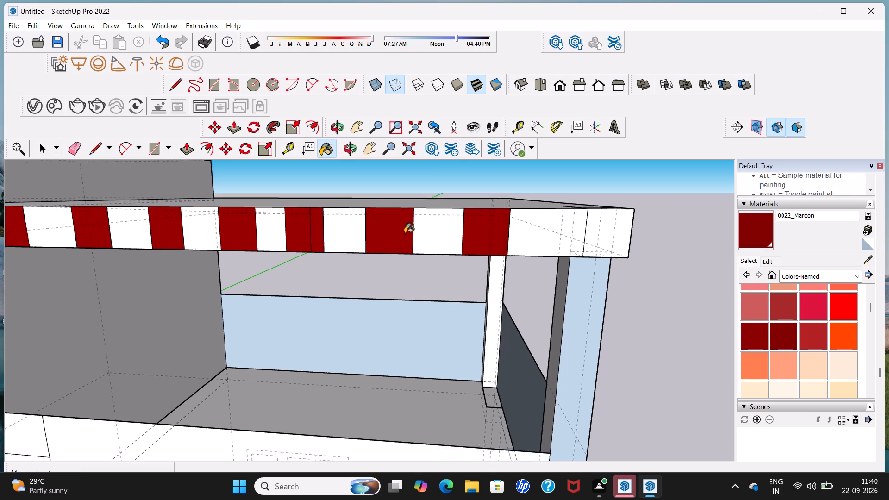
scroll(405, 233, down, 15)
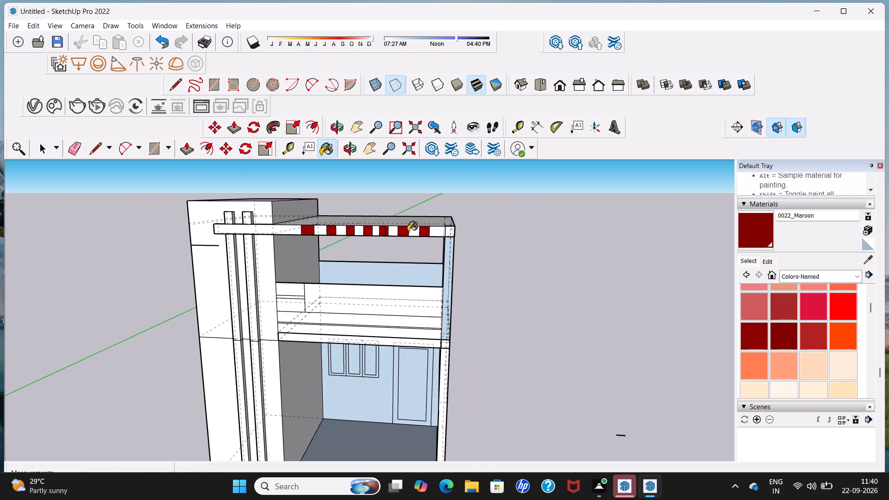
key(space)
Draw a second horizontal line about 1' 8" long just below the tower front's existing one, joining their inner ends into a thin strip.
scroll(408, 302, down, 1)
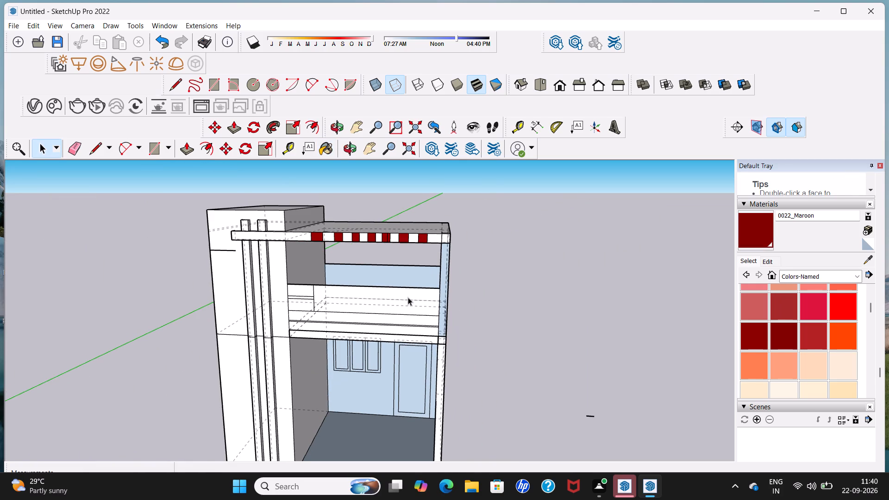
middle_drag(235, 280, 260, 280)
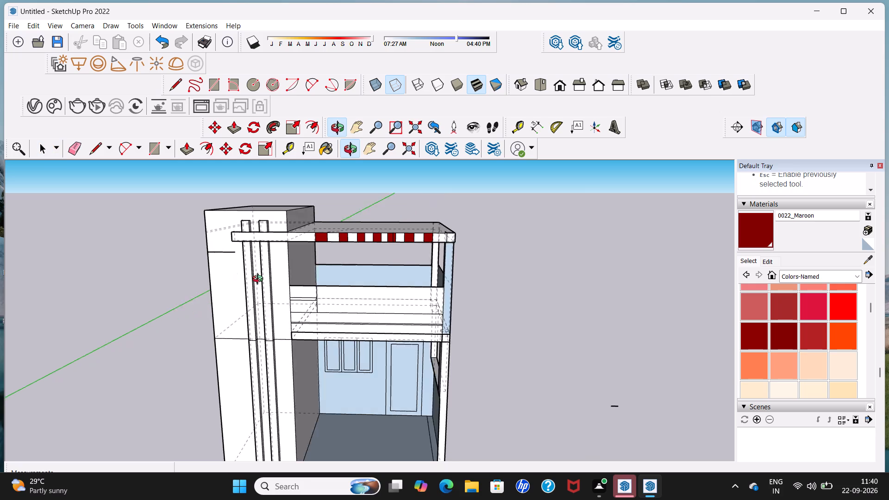
middle_drag(260, 280, 352, 274)
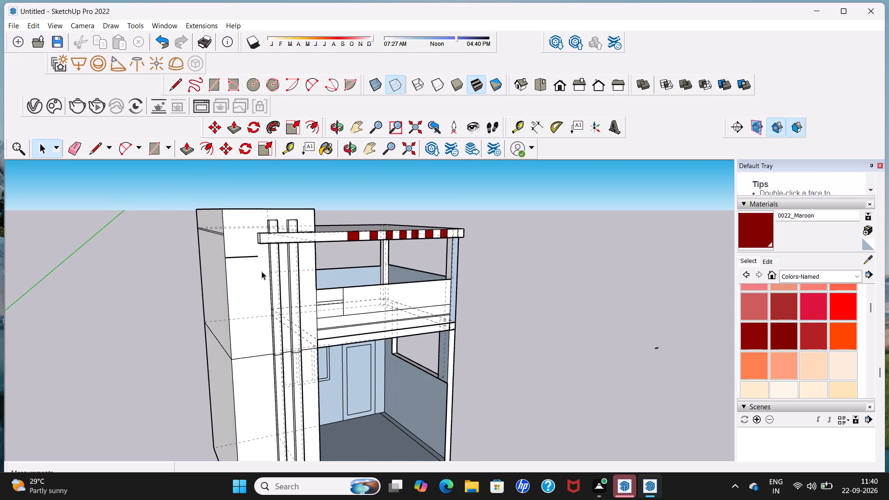
scroll(261, 271, up, 11)
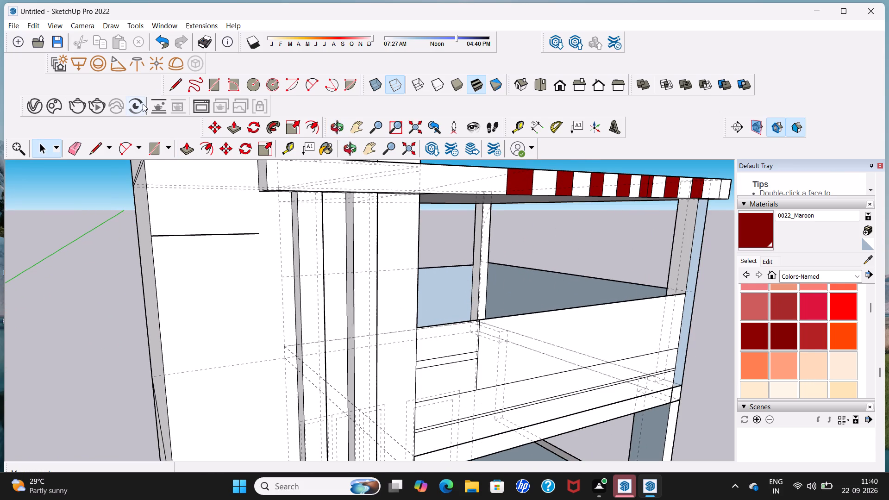
click(172, 86)
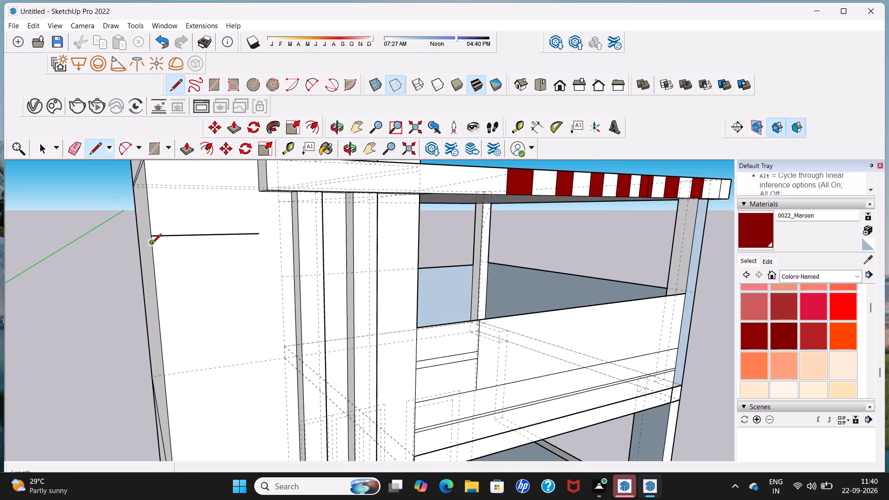
drag(151, 245, 155, 241)
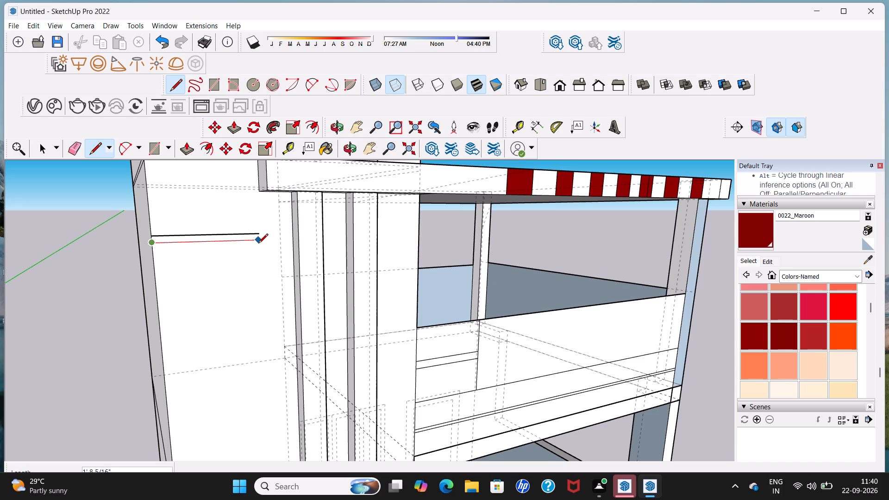
click(258, 244)
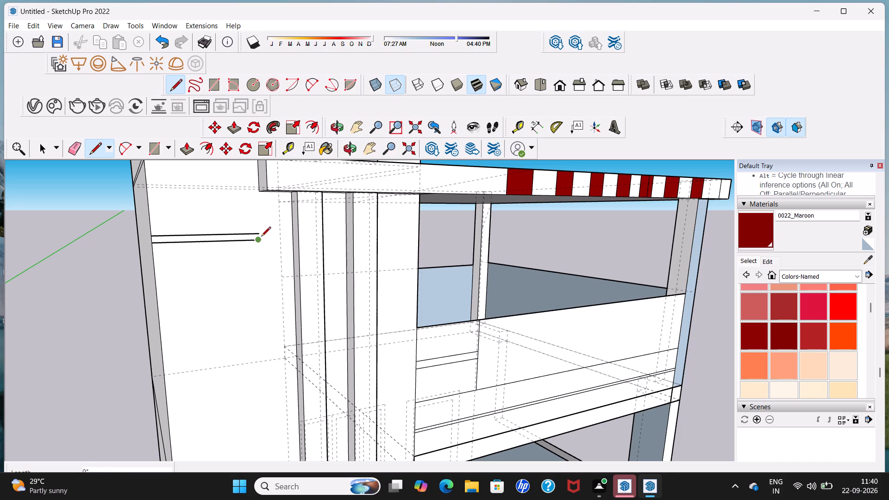
scroll(261, 238, up, 4)
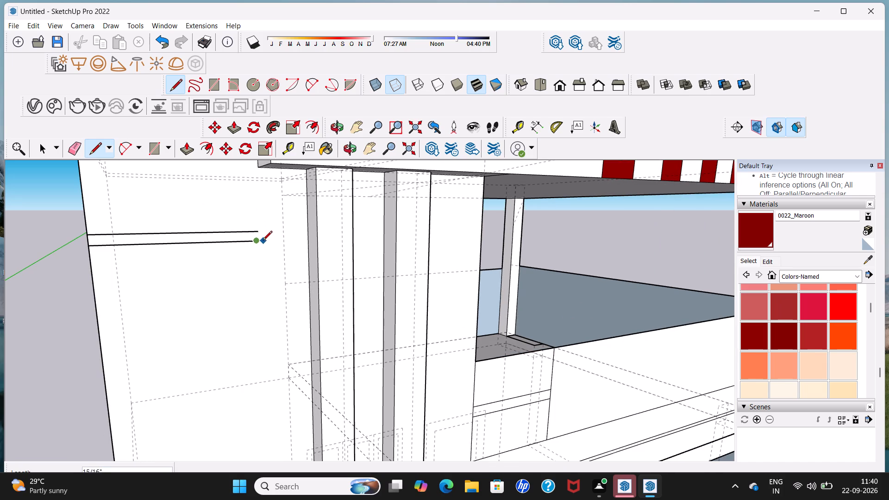
scroll(263, 239, up, 5)
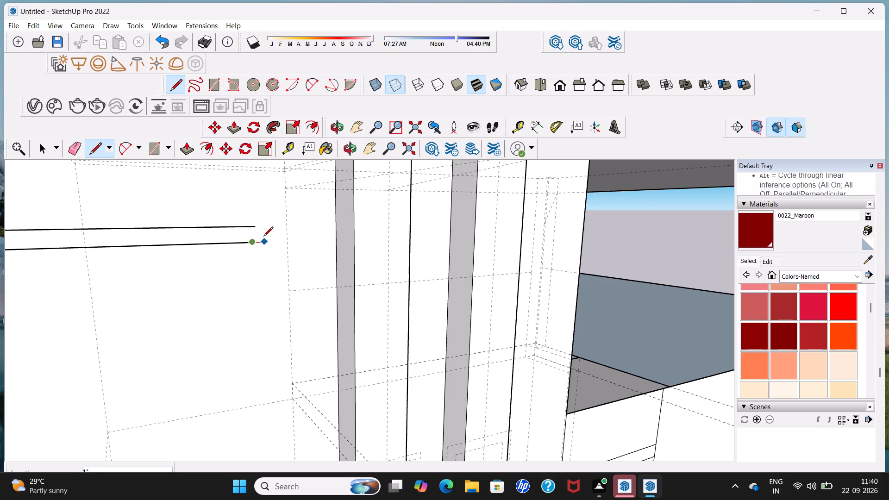
click(262, 238)
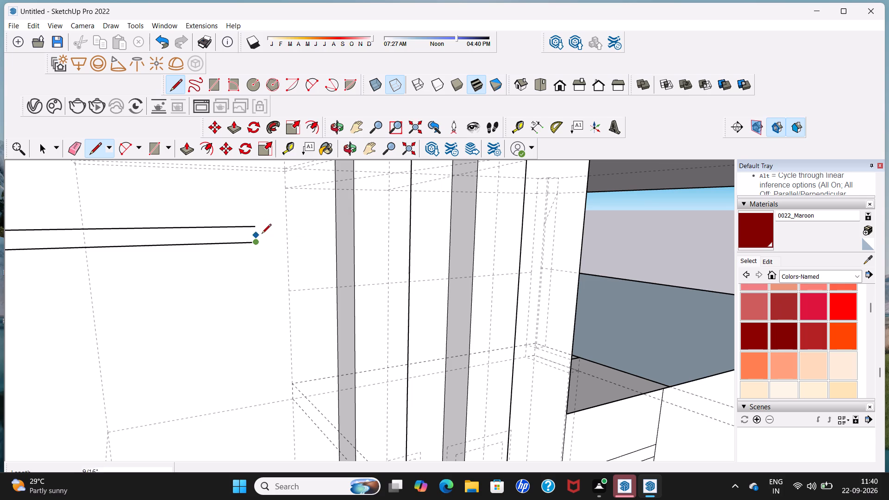
click(261, 230)
key(space)
Copy the outline of the thin strip on the tower's front face about 6 1/2" down along the outer edge.
scroll(262, 225, down, 4)
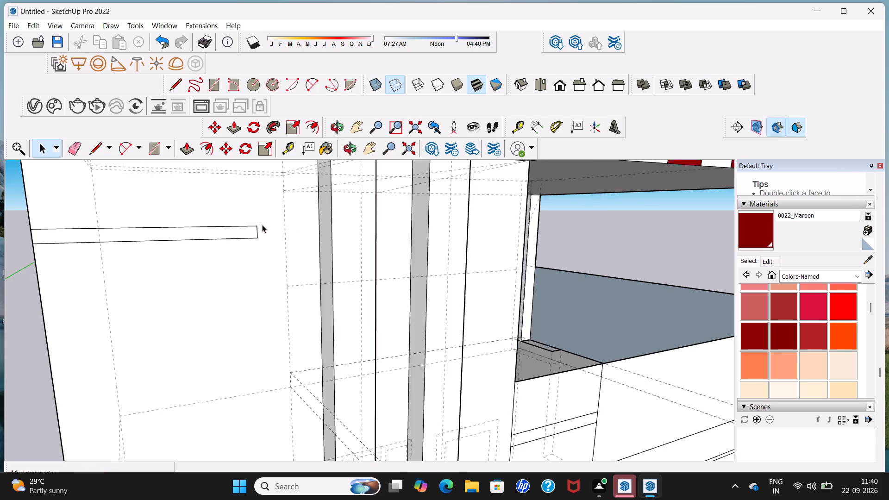
scroll(262, 225, down, 12)
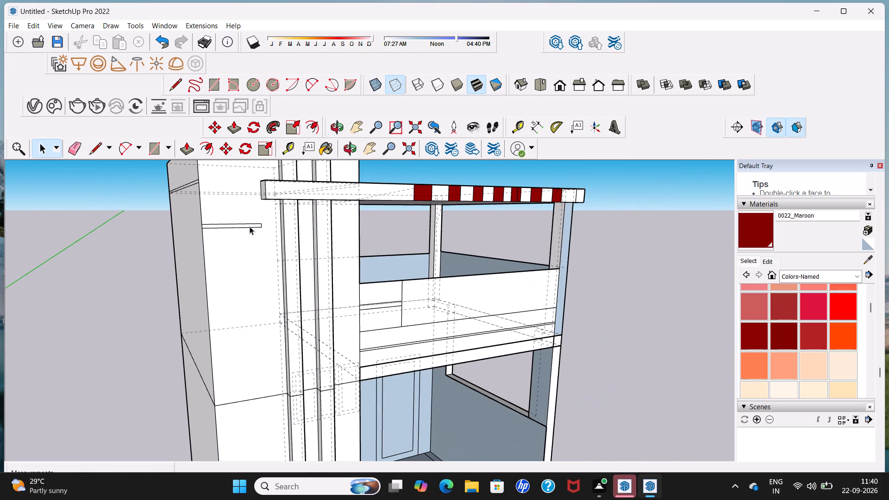
scroll(249, 226, up, 6)
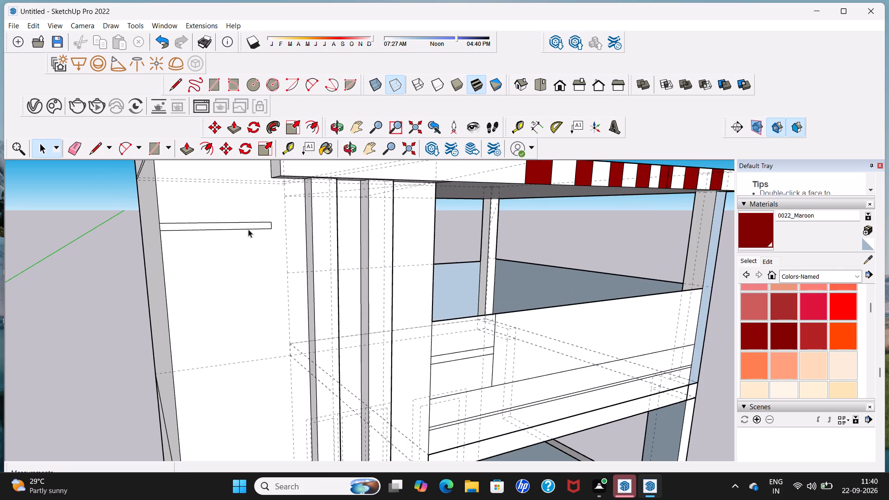
click(248, 229)
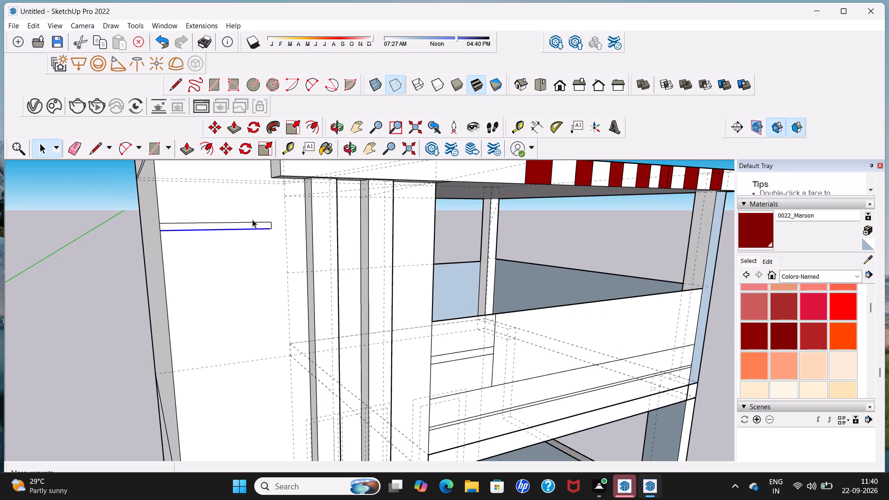
ctrl+click(252, 221)
ctrl+scroll(268, 225, up, 6)
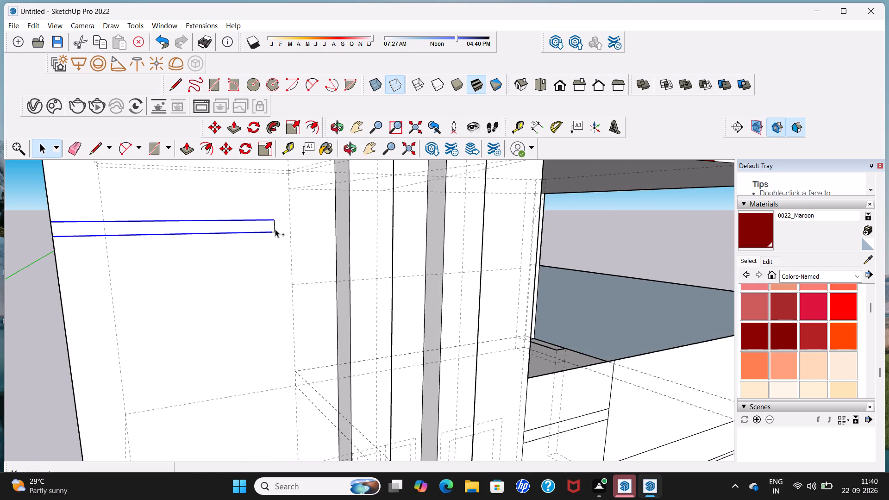
ctrl+scroll(273, 229, up, 6)
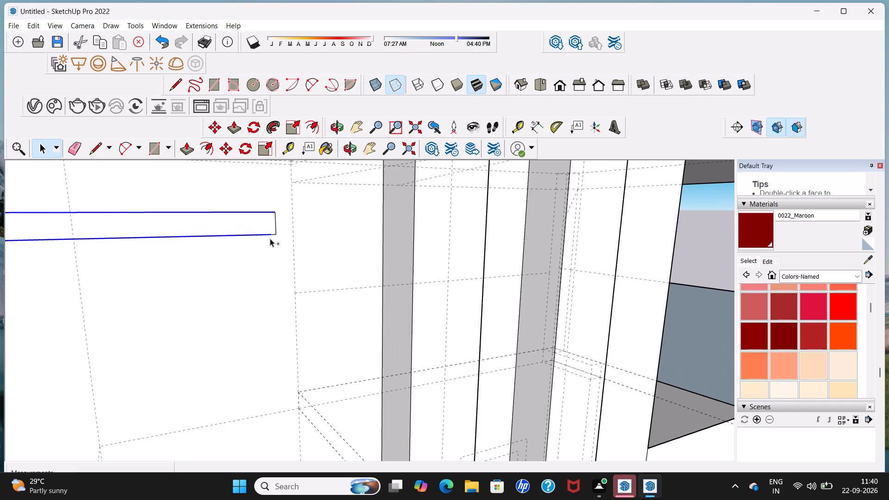
ctrl+click(272, 233)
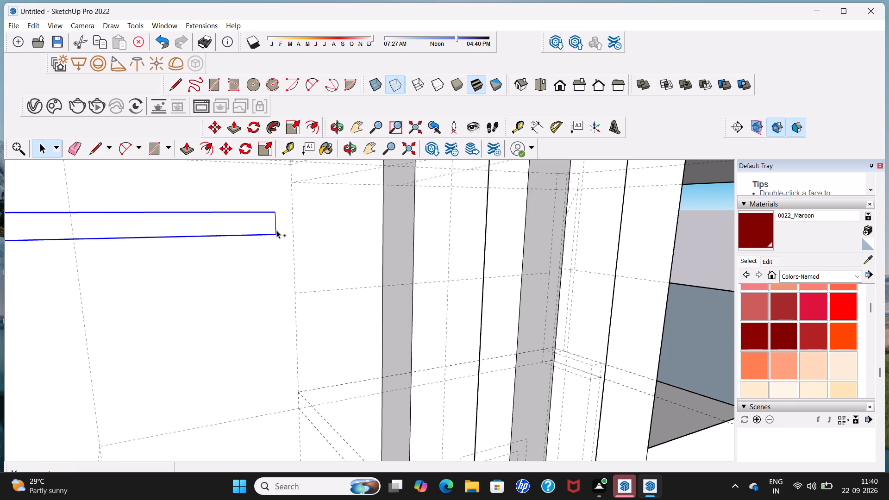
ctrl+scroll(276, 230, up, 6)
ctrl+click(275, 226)
ctrl+scroll(275, 218, down, 7)
scroll(275, 210, down, 11)
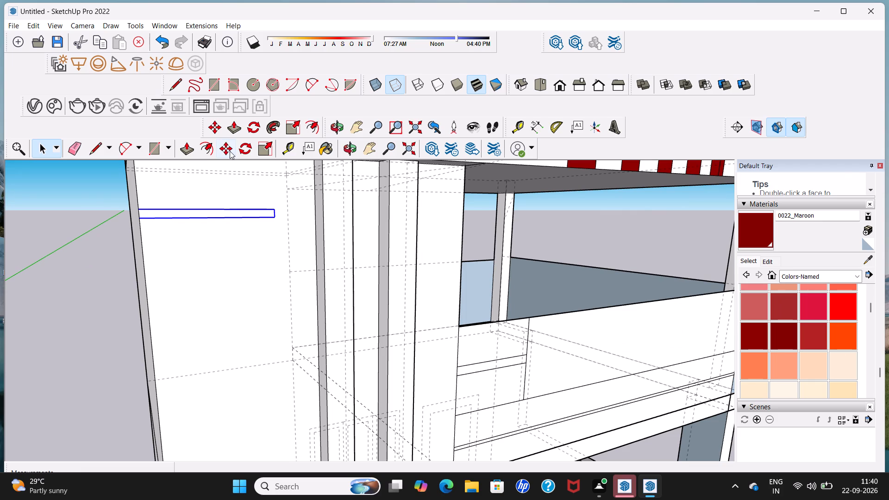
click(229, 150)
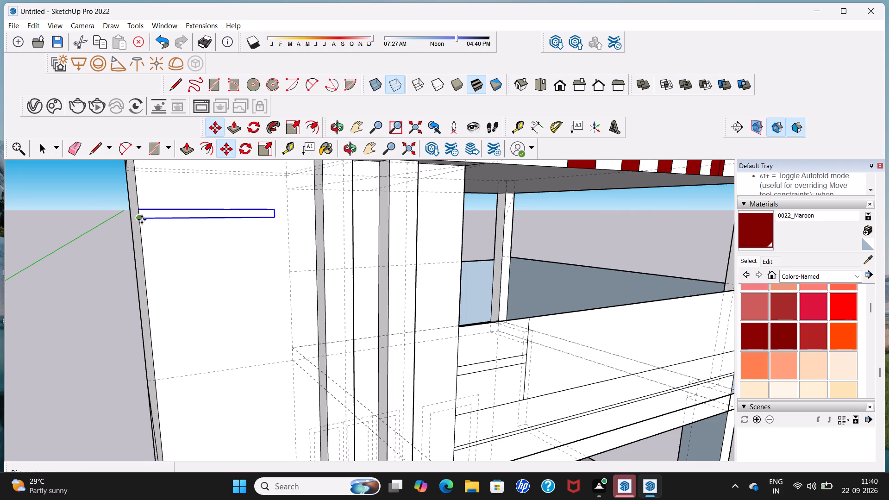
click(142, 217)
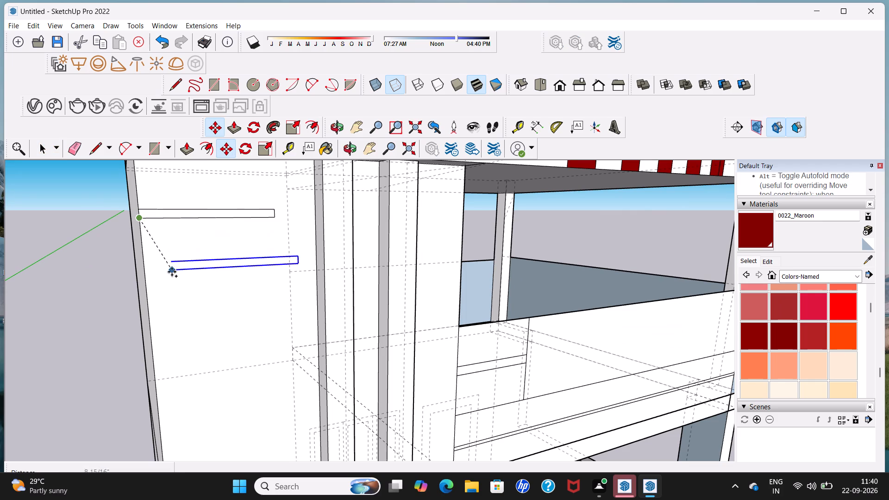
click(147, 262)
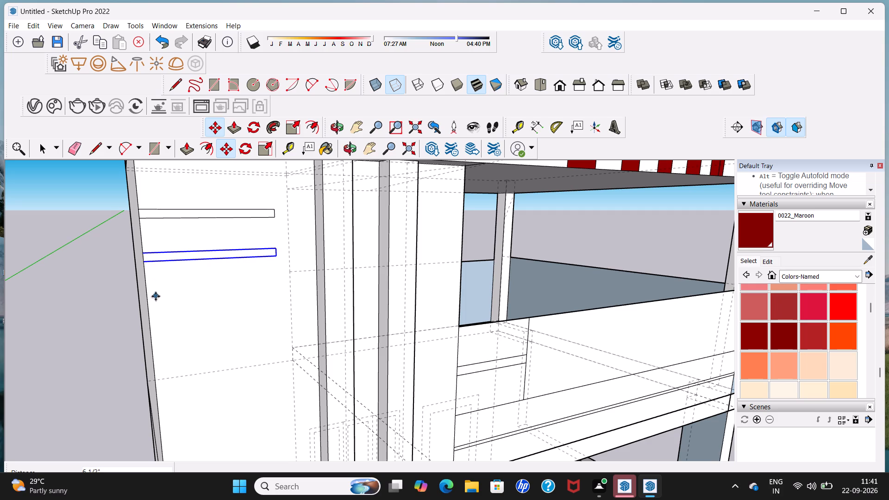
Add two more strip copies down the tower's outer front edge, spaced about 8 7/16" and 9 5/16" below the previous ones.
scroll(153, 278, down, 6)
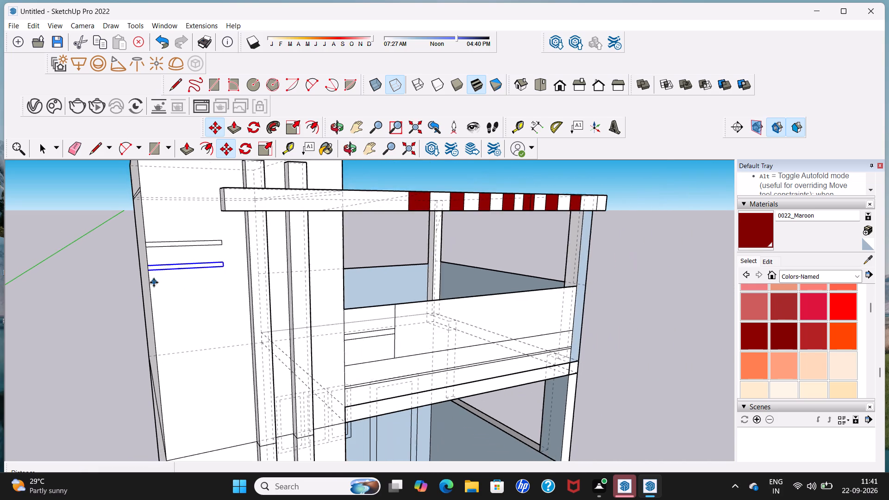
scroll(154, 282, down, 2)
scroll(151, 292, up, 2)
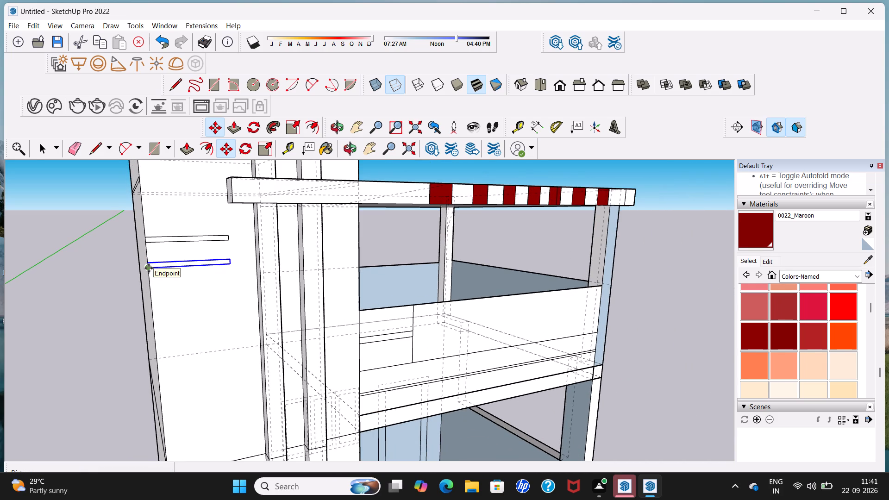
click(149, 268)
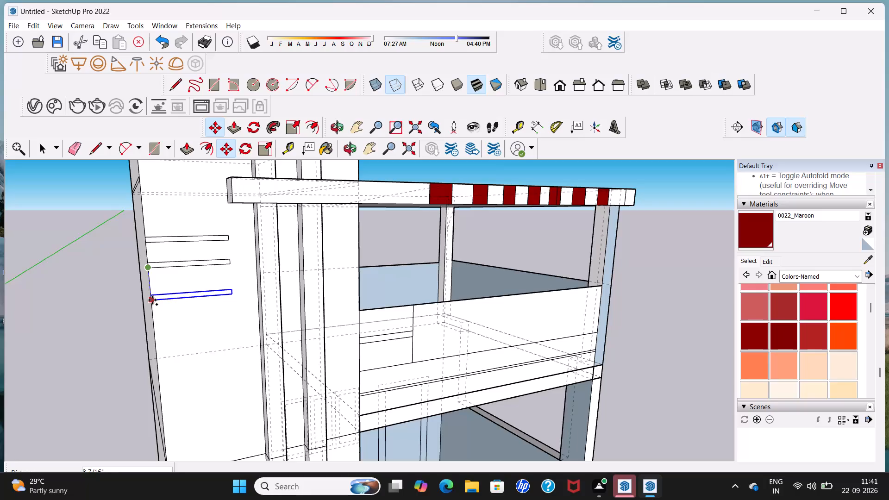
click(152, 300)
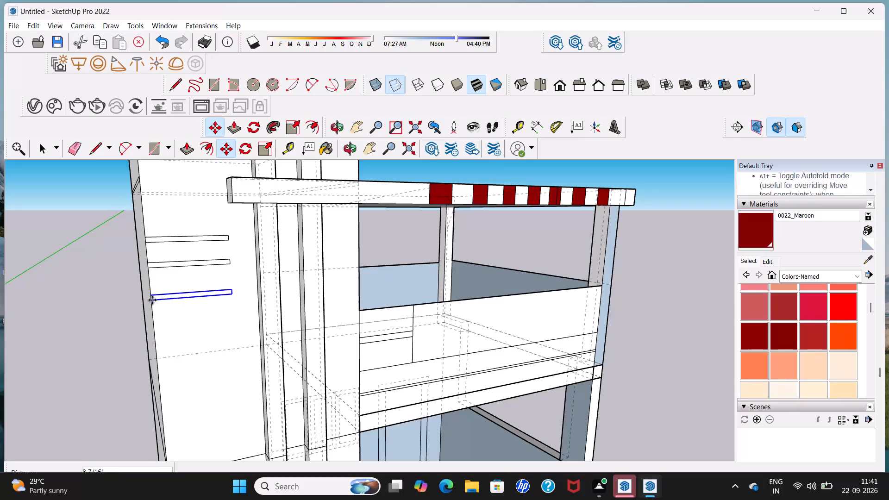
click(152, 300)
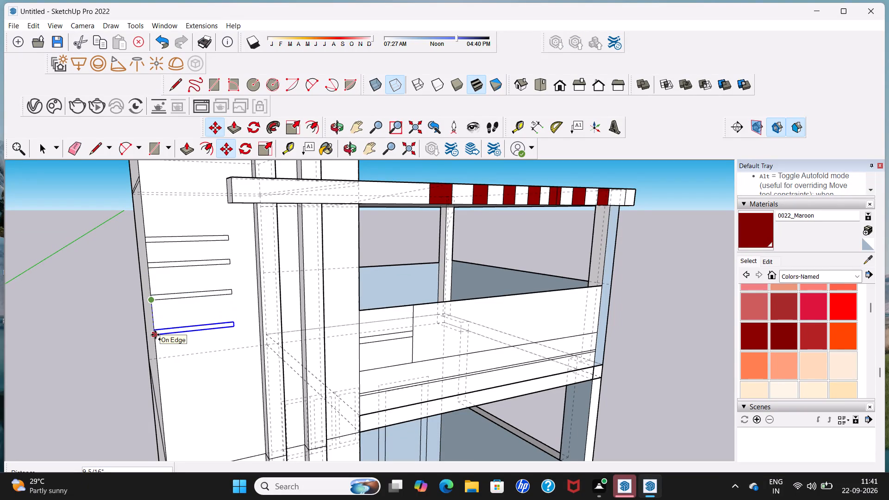
click(155, 335)
Add two further strip copies down the upper-storey tower front, spaced about 11 5/8" and 1' 2 3/4" apart.
scroll(159, 326, down, 14)
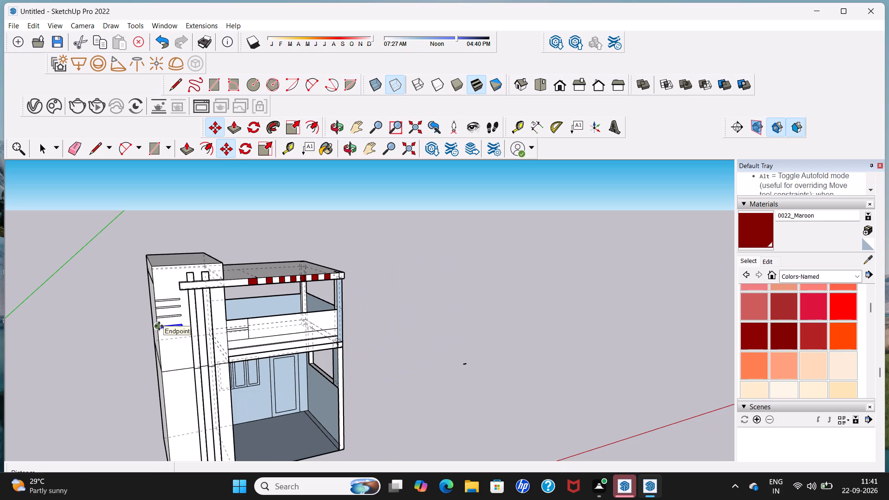
middle_drag(159, 326, 153, 270)
middle_drag(168, 291, 132, 300)
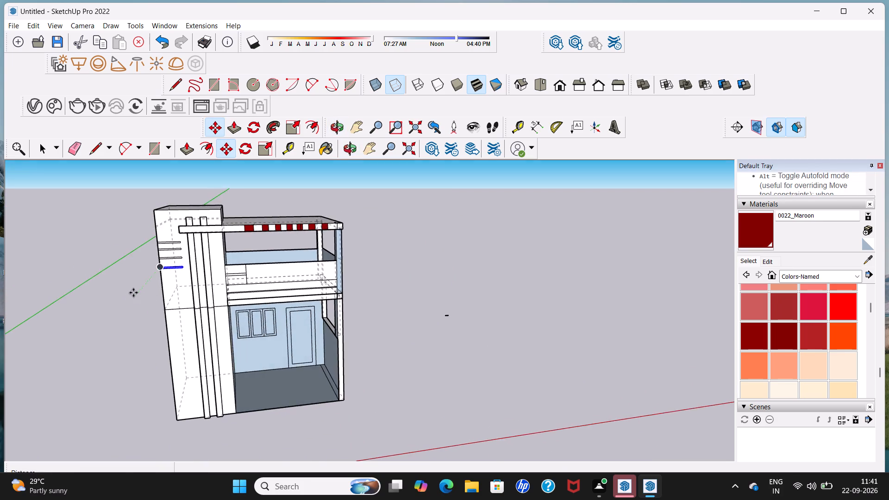
scroll(134, 291, up, 7)
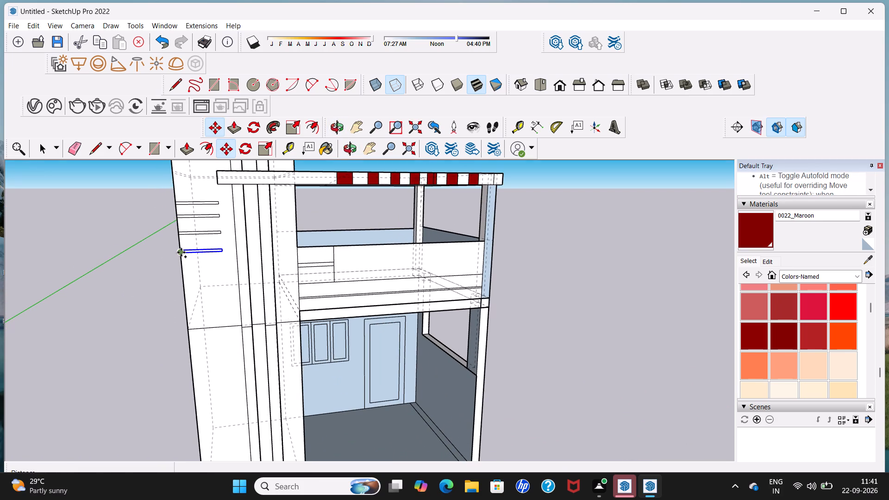
click(181, 252)
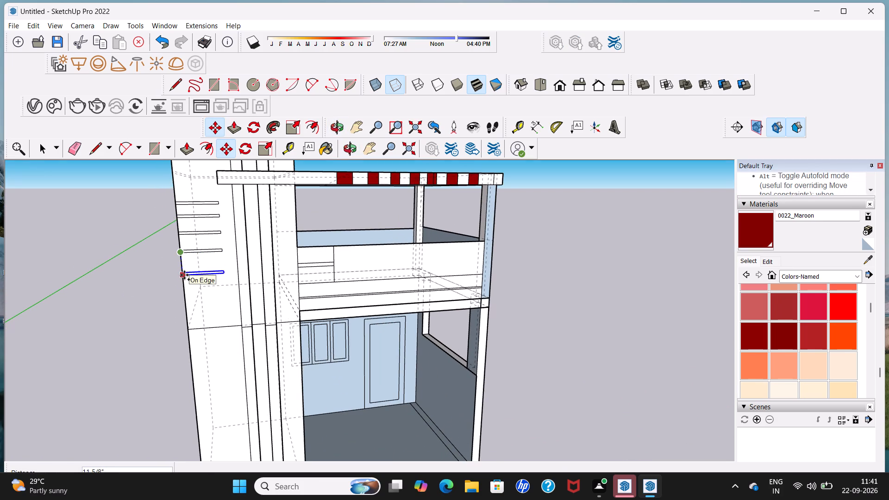
click(184, 275)
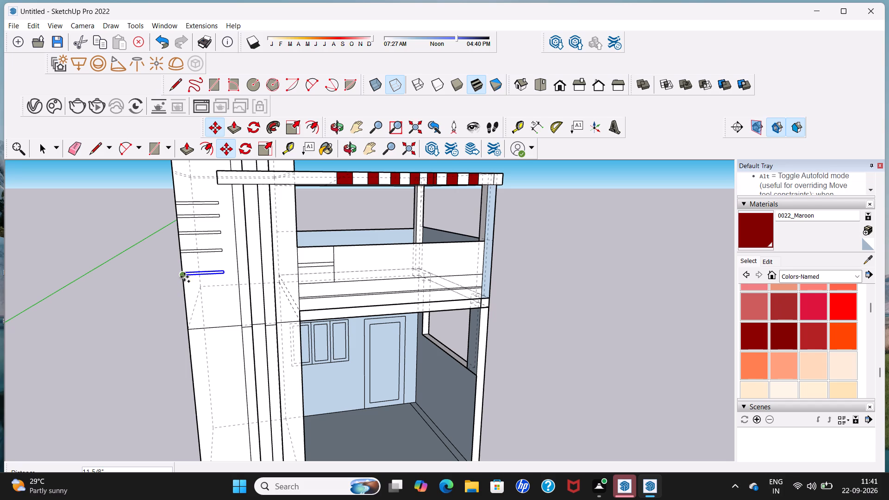
click(184, 277)
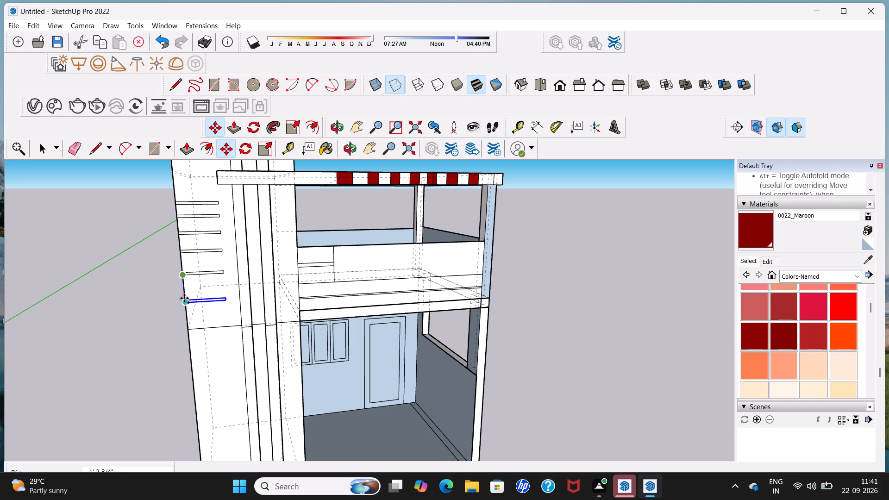
click(184, 298)
Place three strip copies on the lower-storey tower front, the last two spaced about 1' 8 5/16" and 1' 6 1/16".
scroll(184, 298, down, 4)
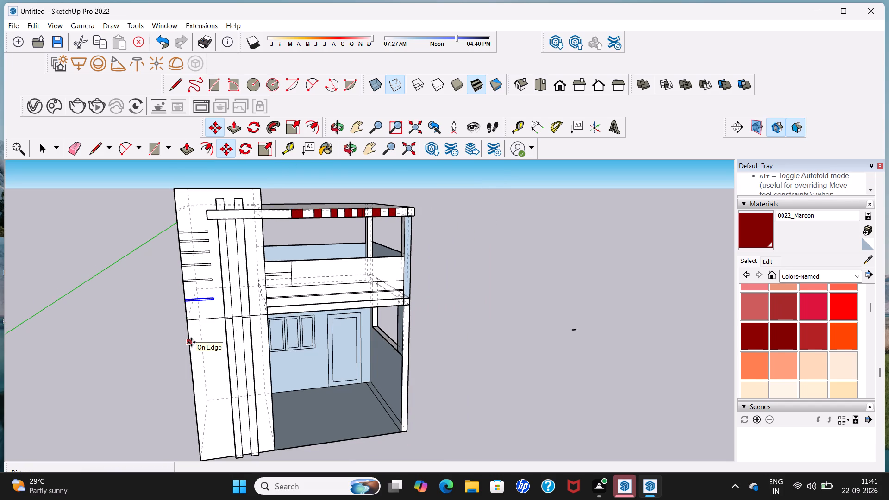
click(185, 300)
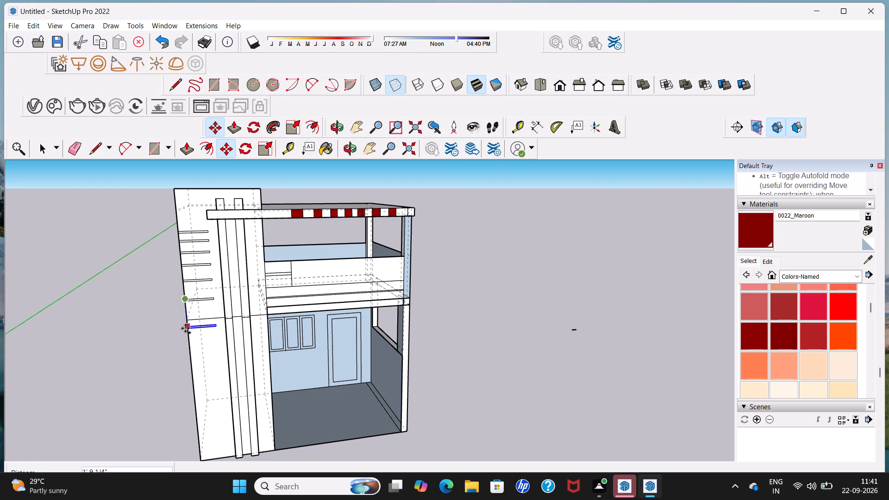
click(188, 343)
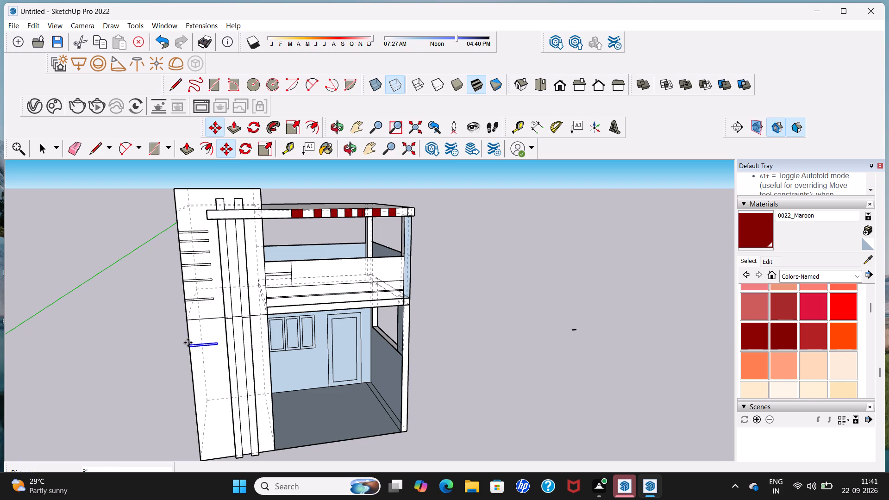
click(189, 346)
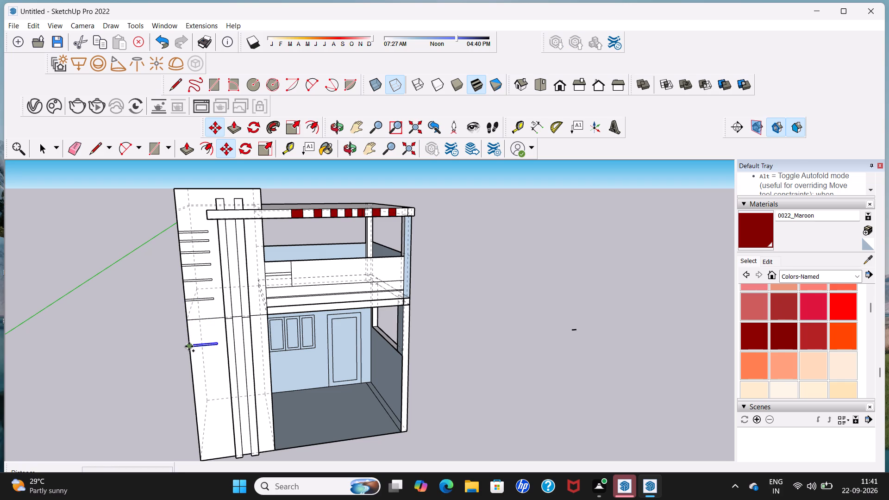
click(193, 371)
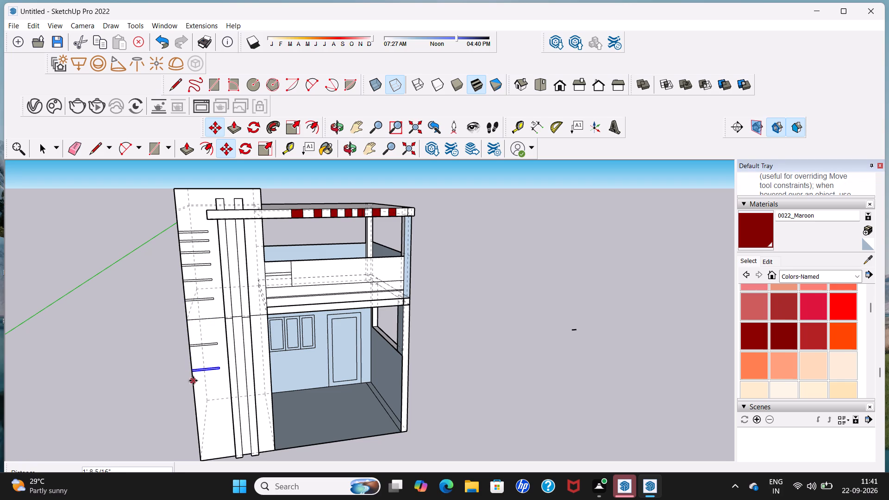
click(193, 373)
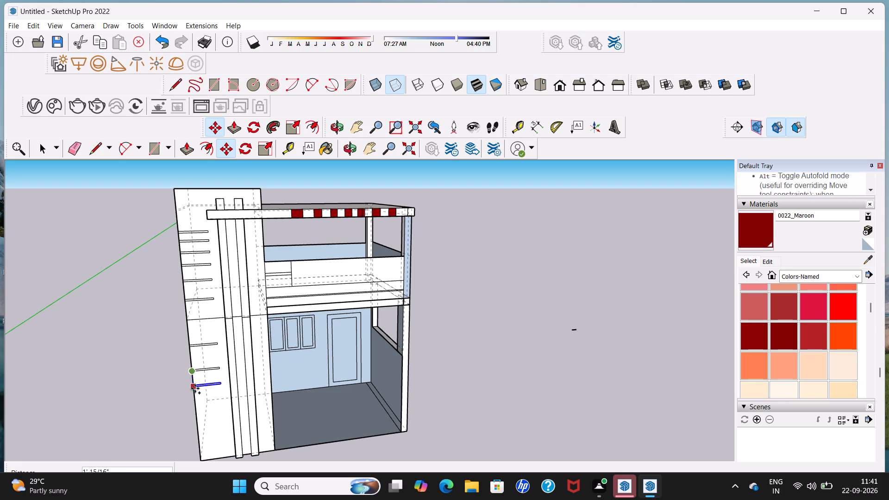
click(195, 393)
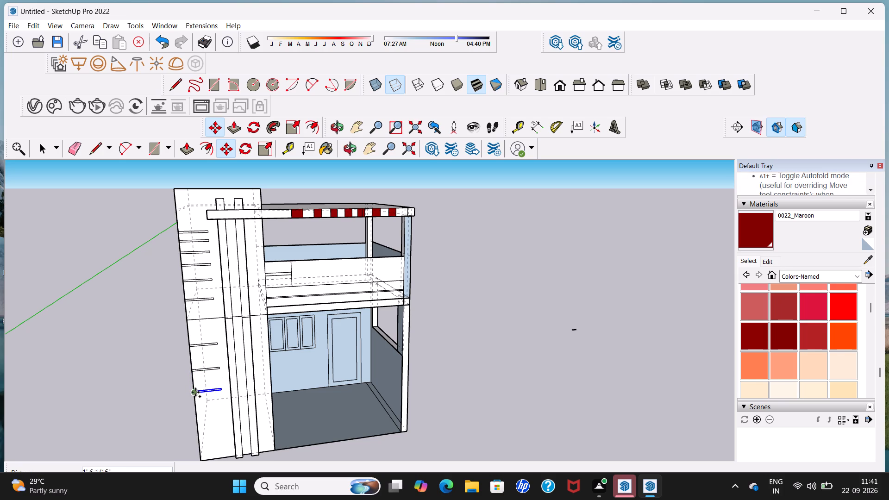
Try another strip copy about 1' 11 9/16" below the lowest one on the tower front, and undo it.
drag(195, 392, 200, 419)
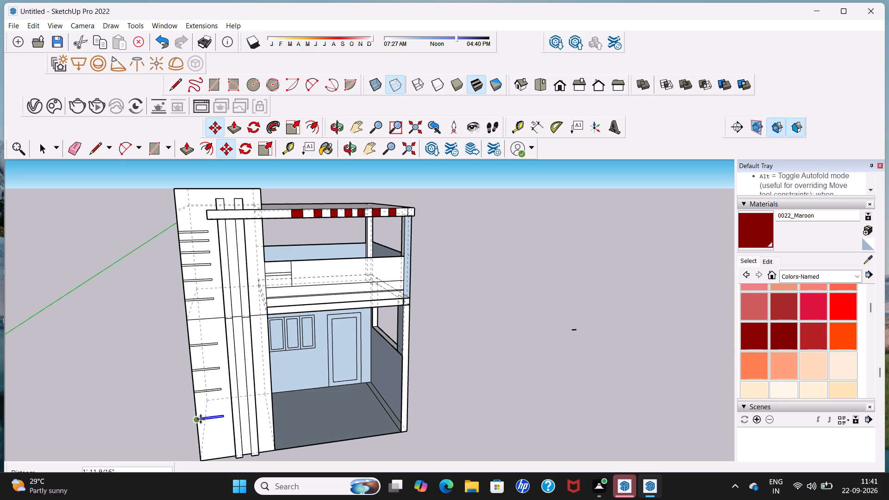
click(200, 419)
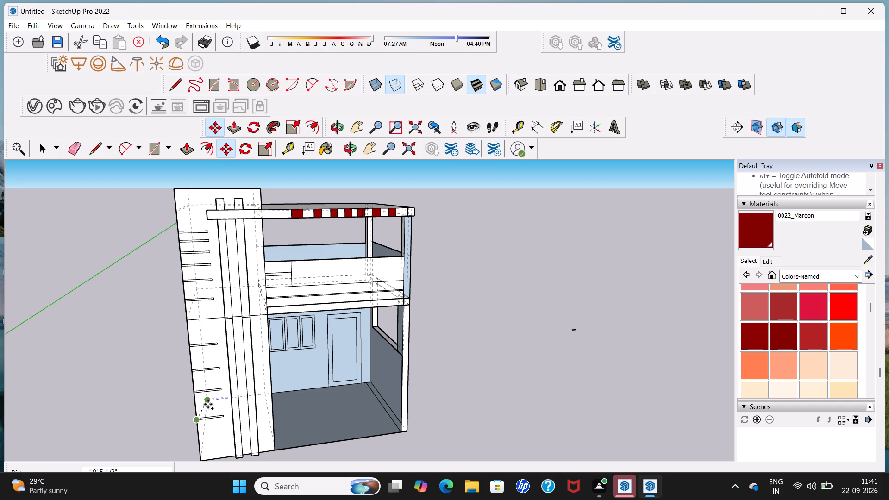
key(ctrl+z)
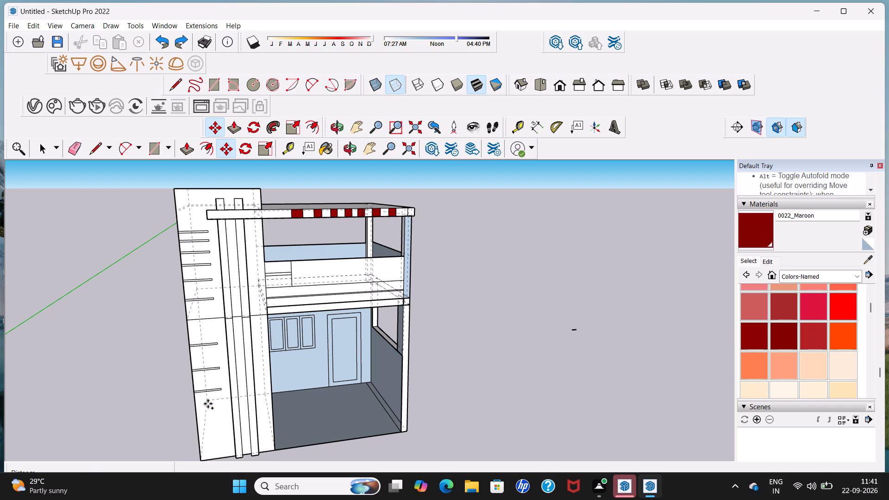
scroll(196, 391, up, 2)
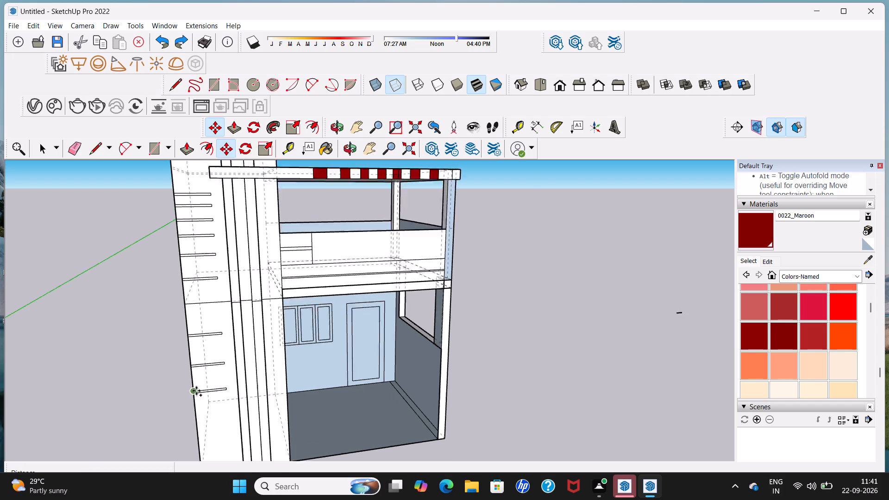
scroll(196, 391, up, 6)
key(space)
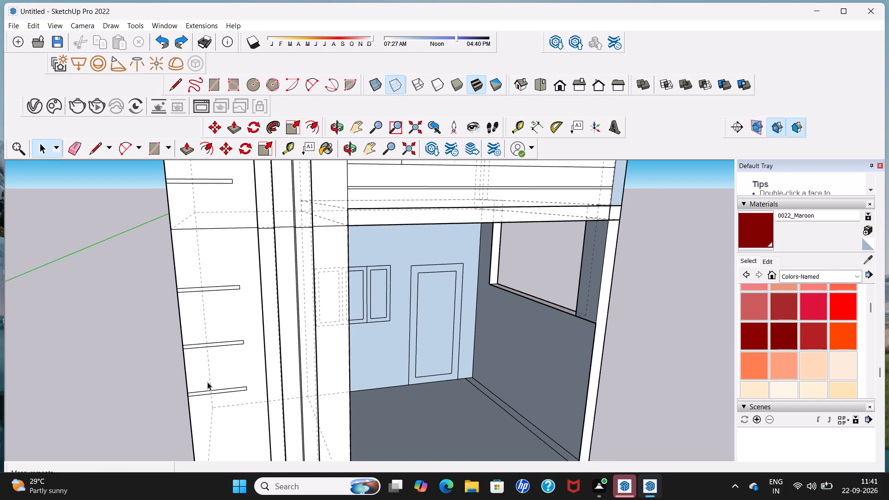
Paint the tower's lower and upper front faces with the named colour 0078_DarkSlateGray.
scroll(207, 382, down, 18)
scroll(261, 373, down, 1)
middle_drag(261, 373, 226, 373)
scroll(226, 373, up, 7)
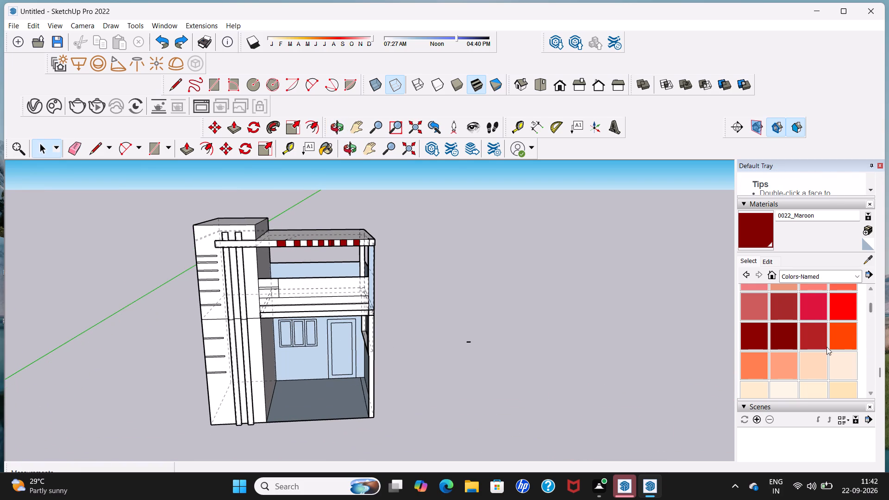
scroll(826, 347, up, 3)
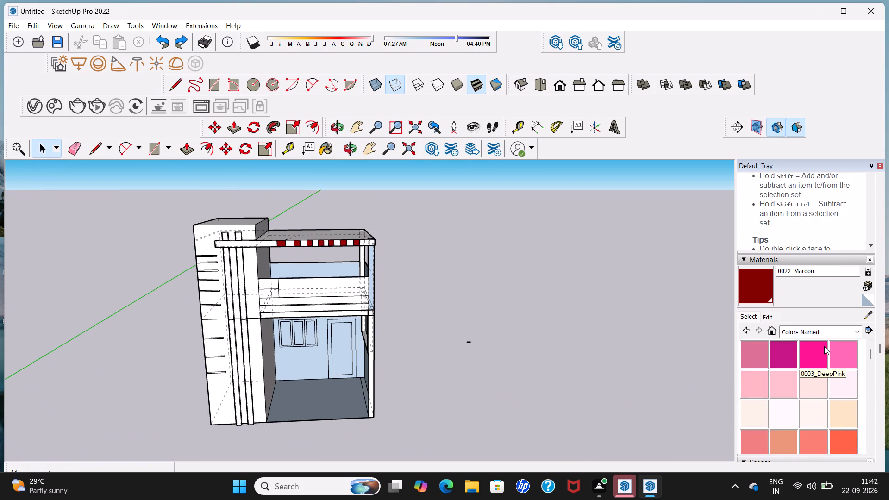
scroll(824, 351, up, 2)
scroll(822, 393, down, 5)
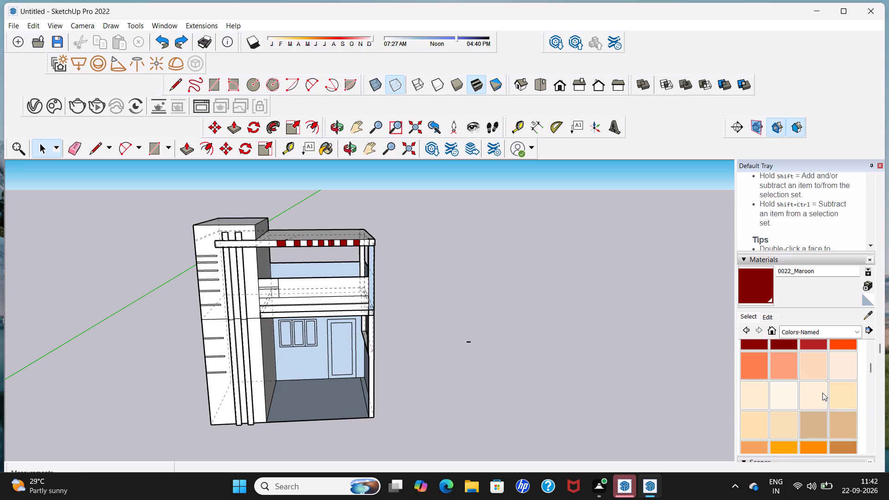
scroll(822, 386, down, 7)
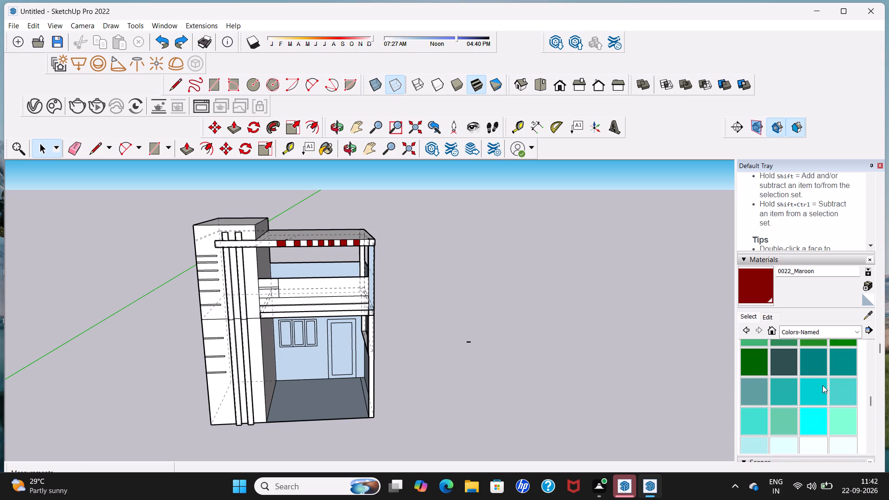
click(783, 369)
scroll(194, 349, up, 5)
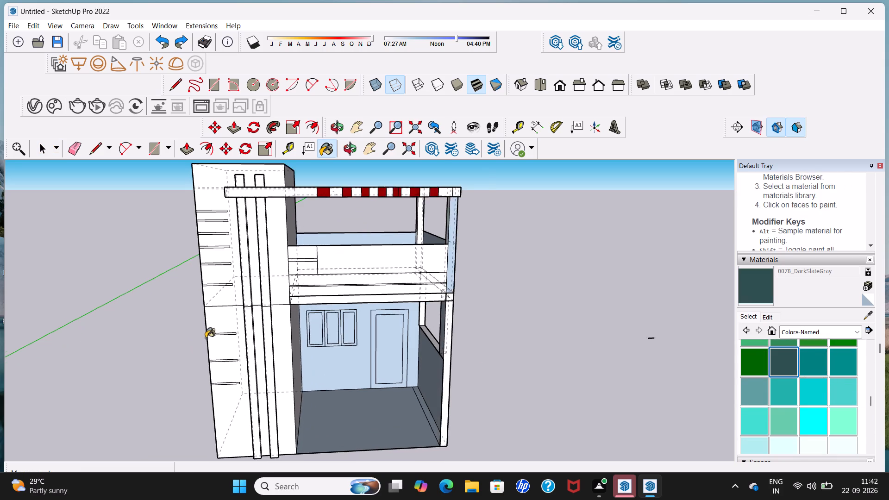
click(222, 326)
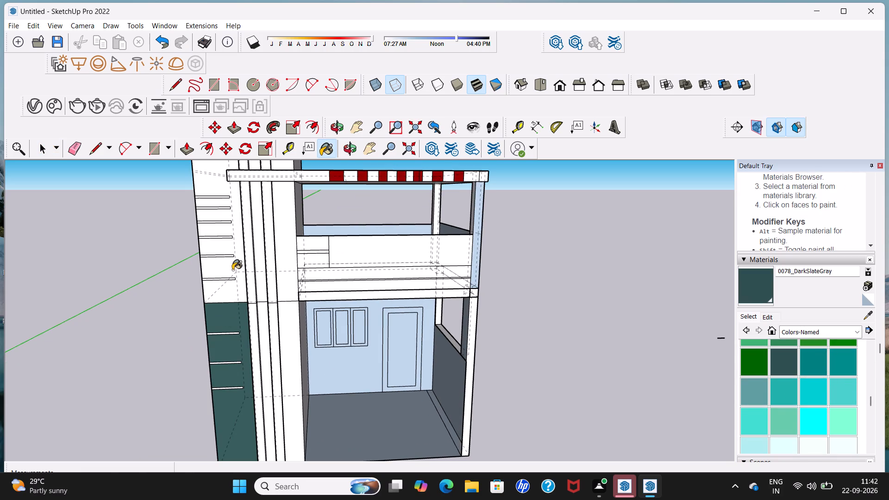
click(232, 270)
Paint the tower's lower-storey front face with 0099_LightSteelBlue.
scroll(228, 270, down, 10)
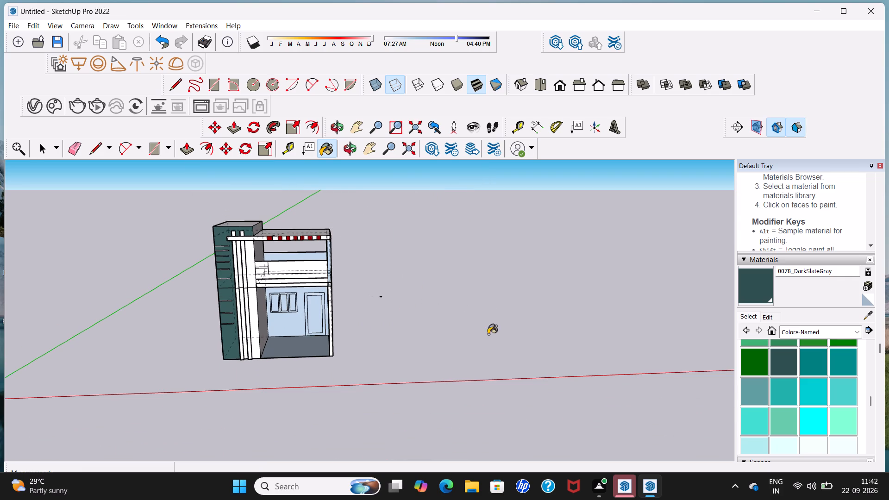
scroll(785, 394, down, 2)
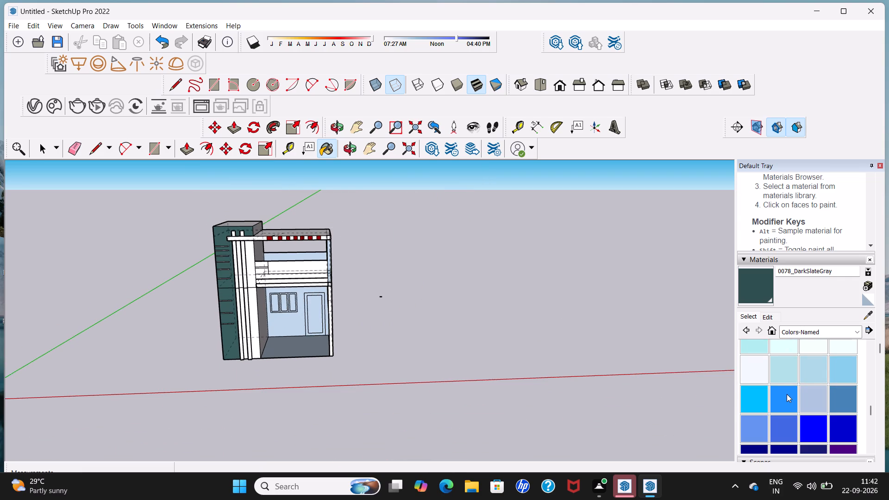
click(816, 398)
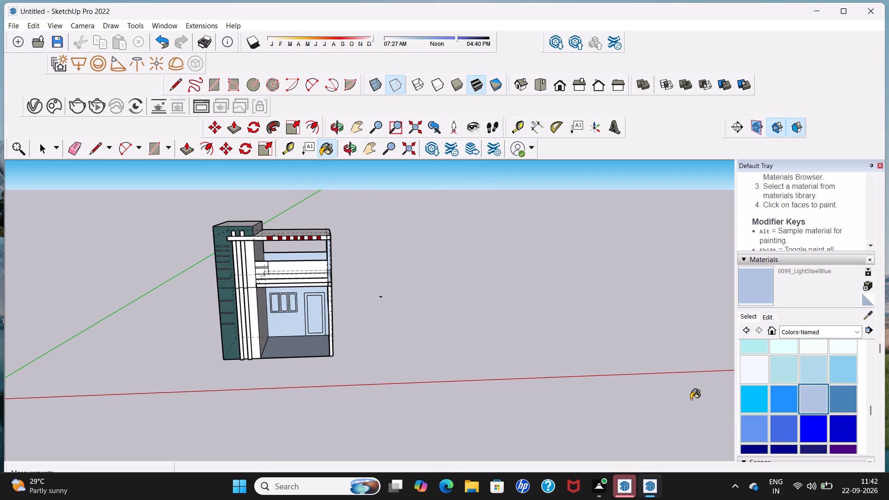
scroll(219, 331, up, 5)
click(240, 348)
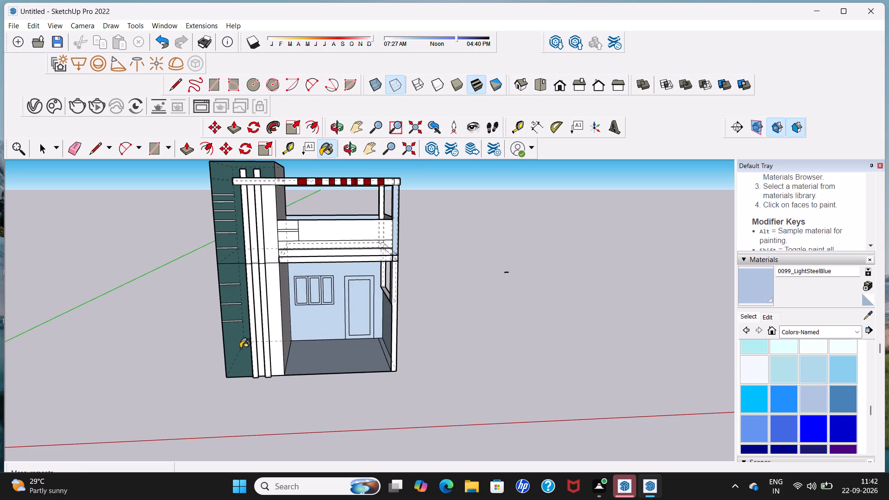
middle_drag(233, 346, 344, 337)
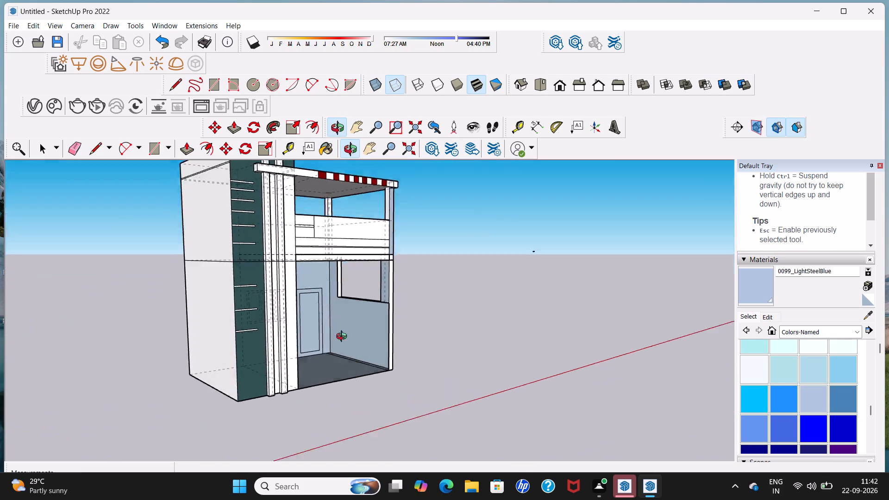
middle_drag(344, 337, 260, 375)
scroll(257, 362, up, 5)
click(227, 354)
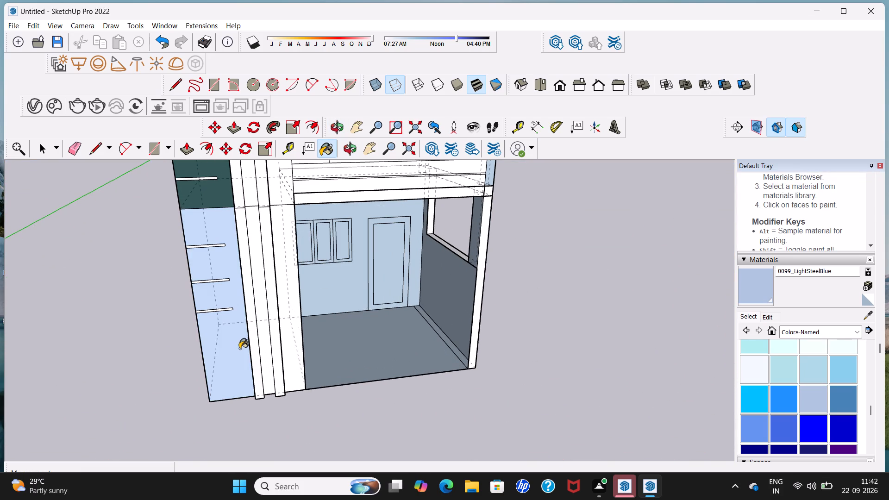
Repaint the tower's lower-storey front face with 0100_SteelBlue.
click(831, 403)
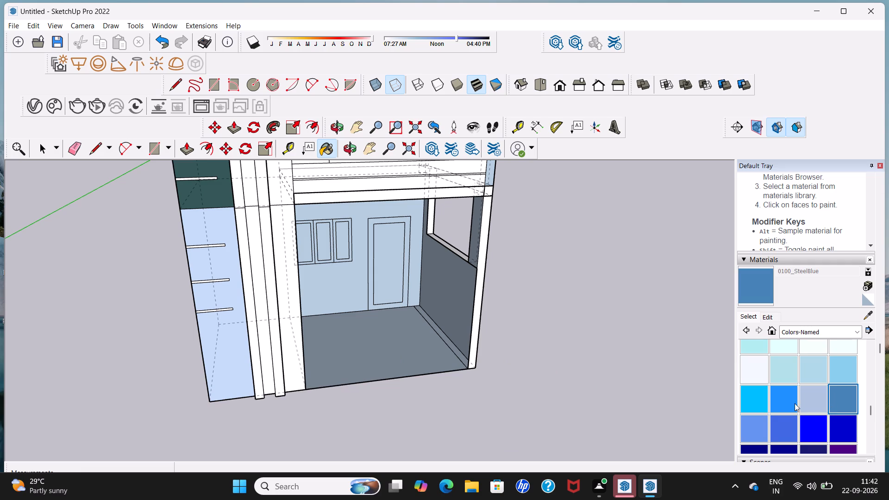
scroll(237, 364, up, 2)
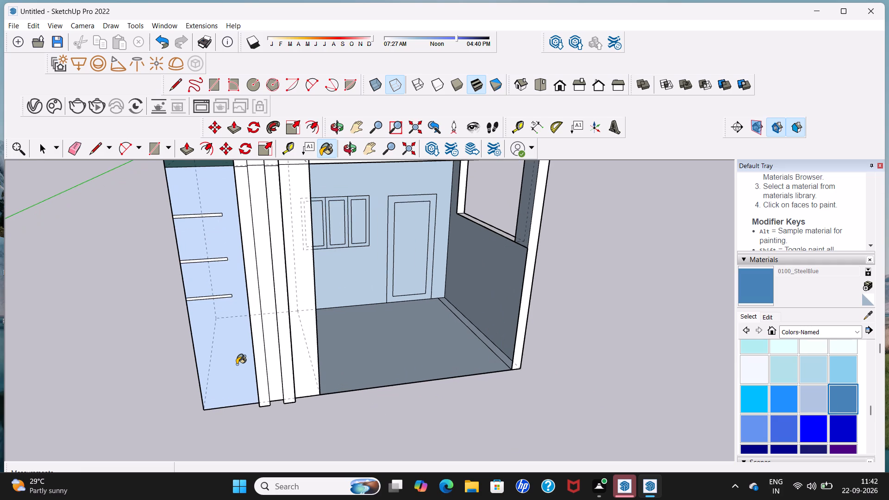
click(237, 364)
Paint both the lower-storey and upper-storey front faces of the tower with 0110_LightSlateGray.
scroll(237, 364, down, 6)
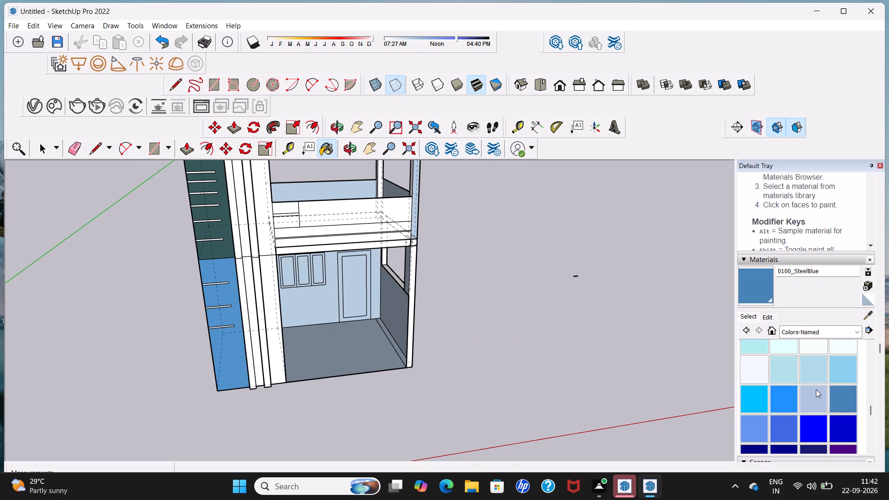
scroll(816, 392, down, 2)
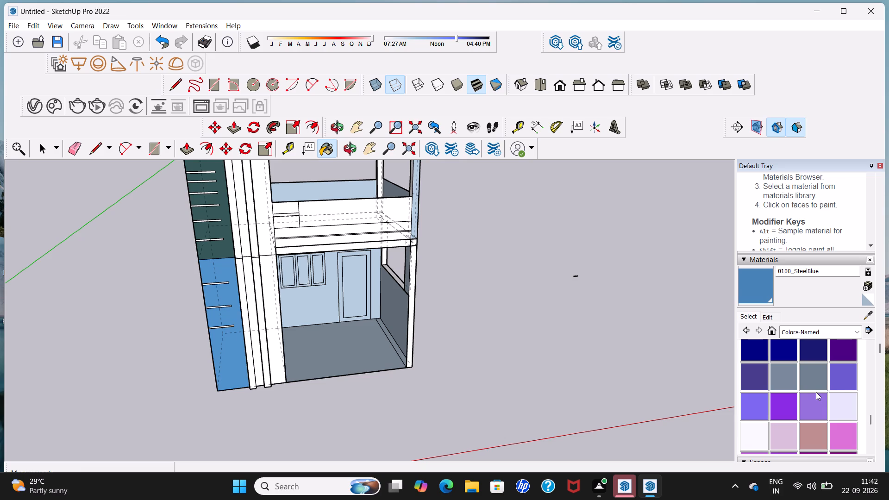
click(781, 381)
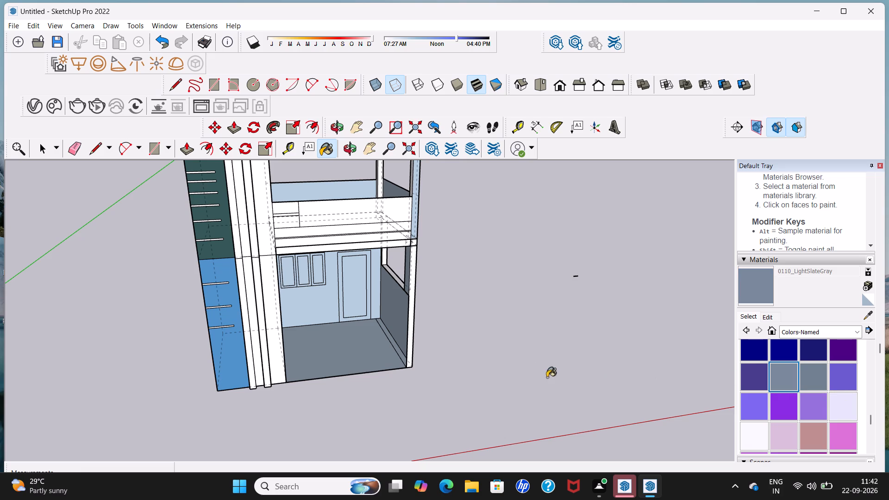
click(233, 352)
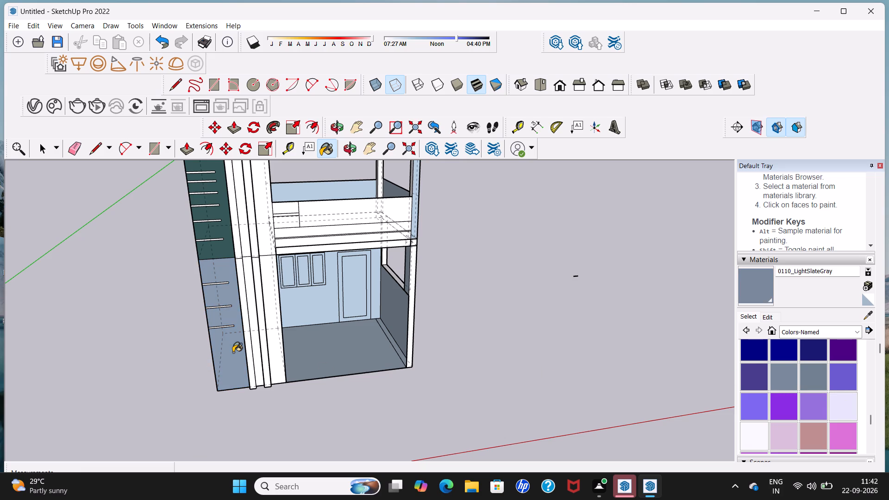
click(219, 231)
scroll(219, 231, down, 7)
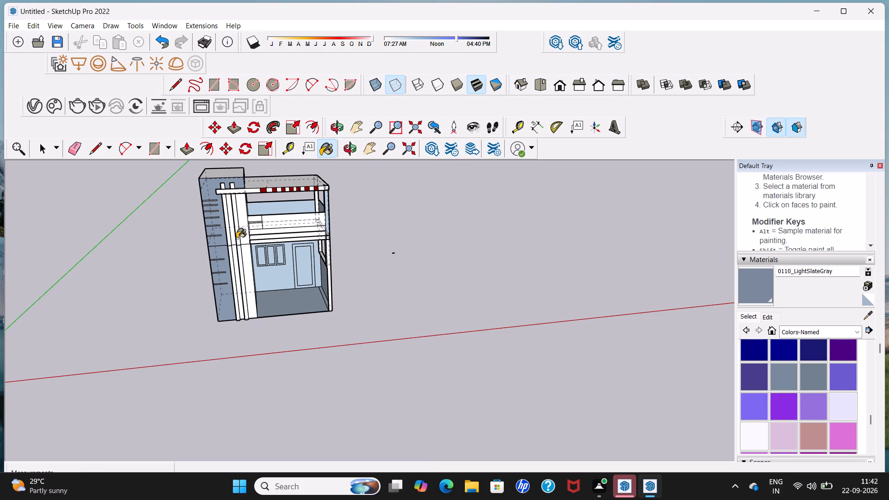
scroll(237, 238, up, 5)
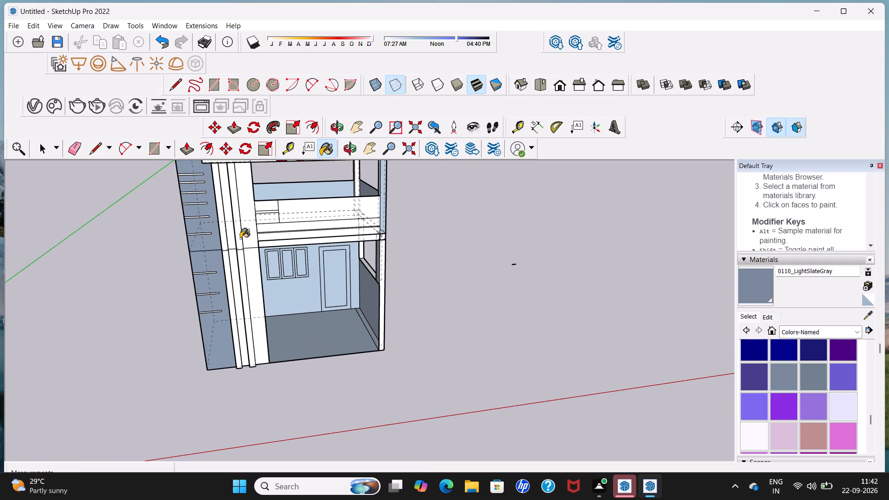
key(space)
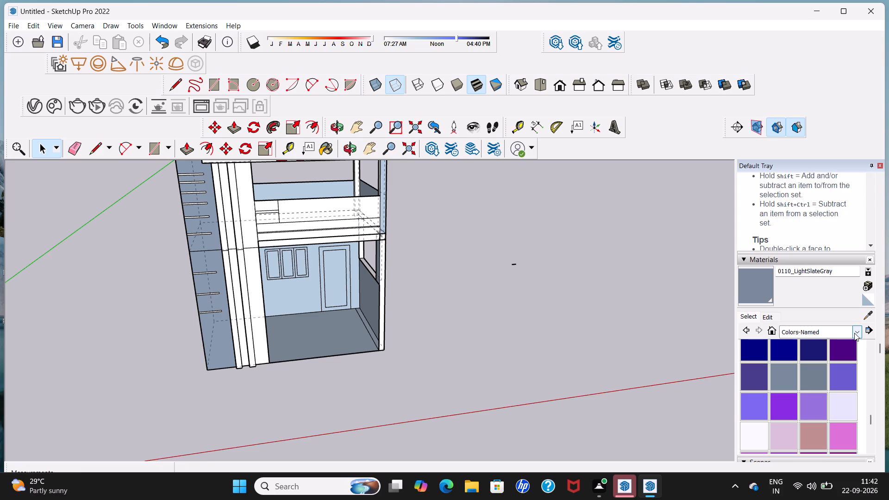
Apply Carrera Marble from the Stone materials to the lower-storey front faces of the tower's two vertical bands.
click(854, 333)
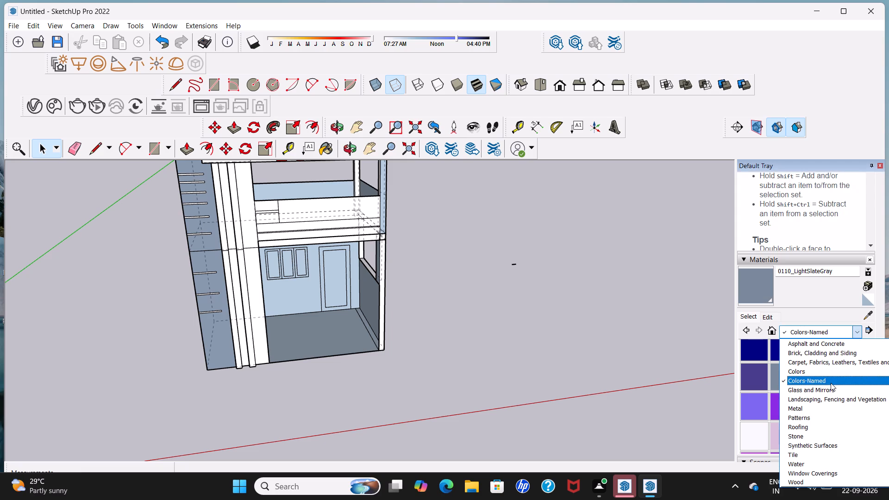
click(833, 441)
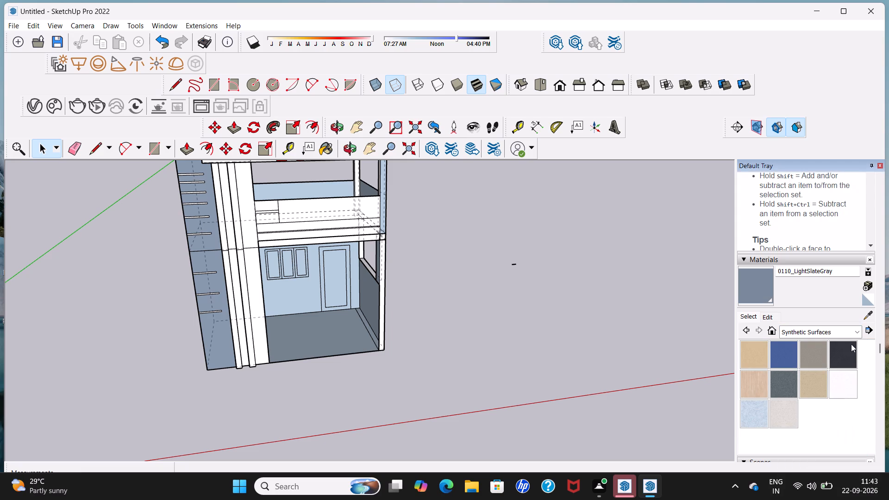
click(854, 333)
click(824, 433)
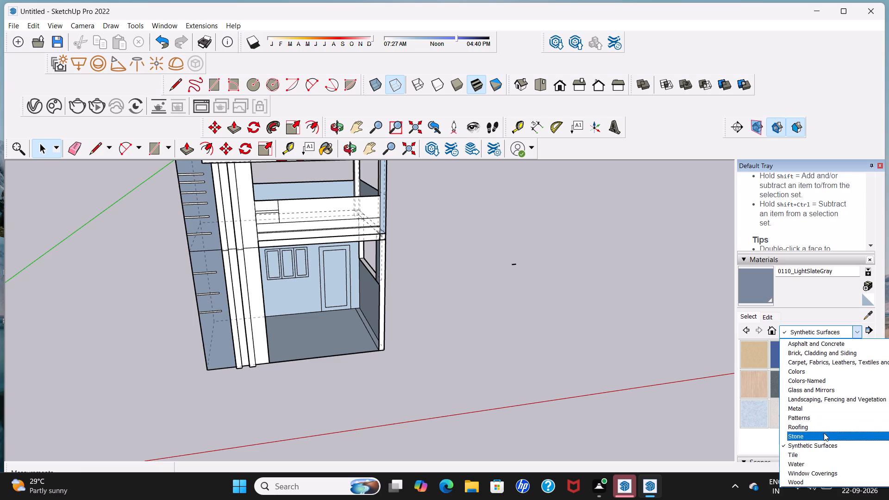
click(758, 356)
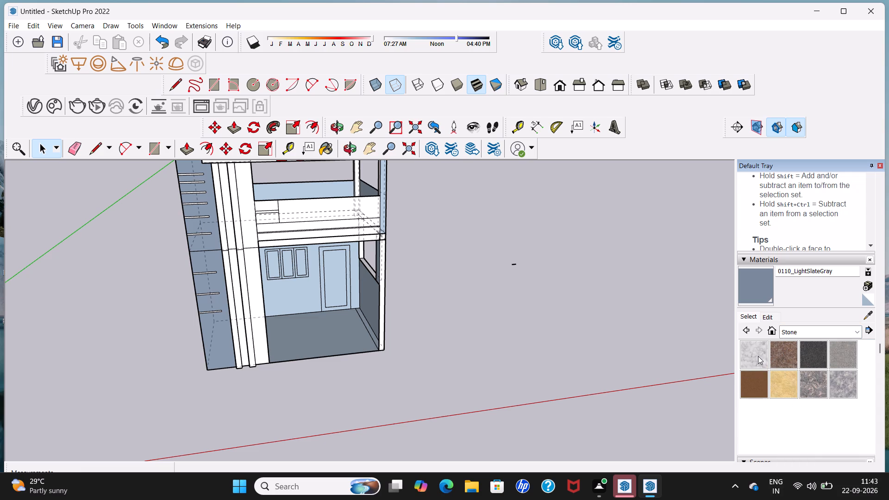
scroll(244, 294, up, 7)
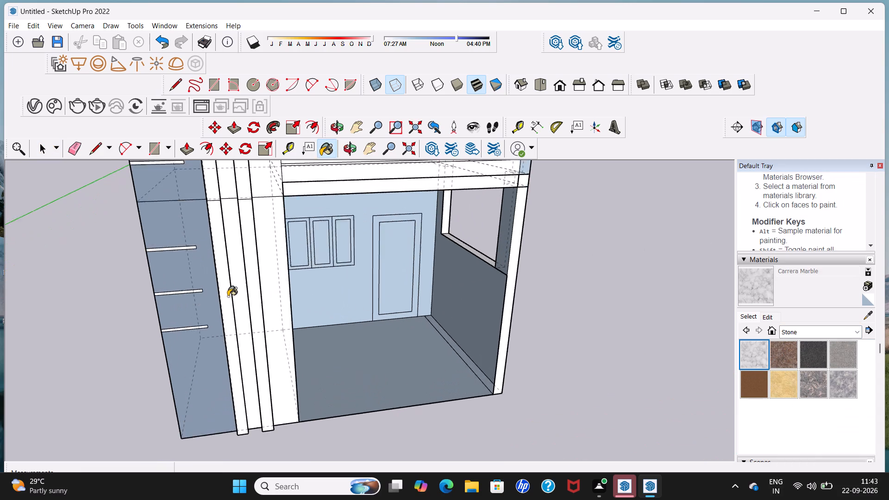
scroll(228, 296, up, 3)
click(227, 294)
click(259, 291)
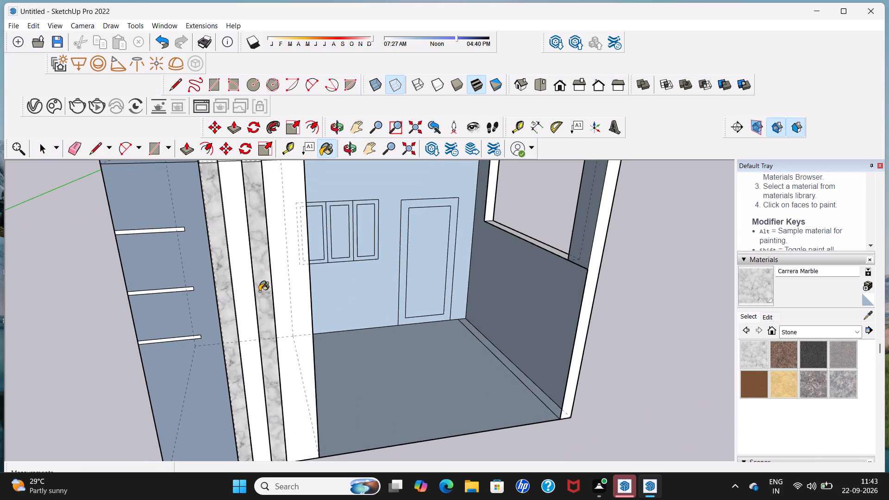
Extend Carrera Marble over the two bands' upper-storey front faces and their short ends above the roof-edge beam.
scroll(259, 290, down, 11)
scroll(255, 230, up, 4)
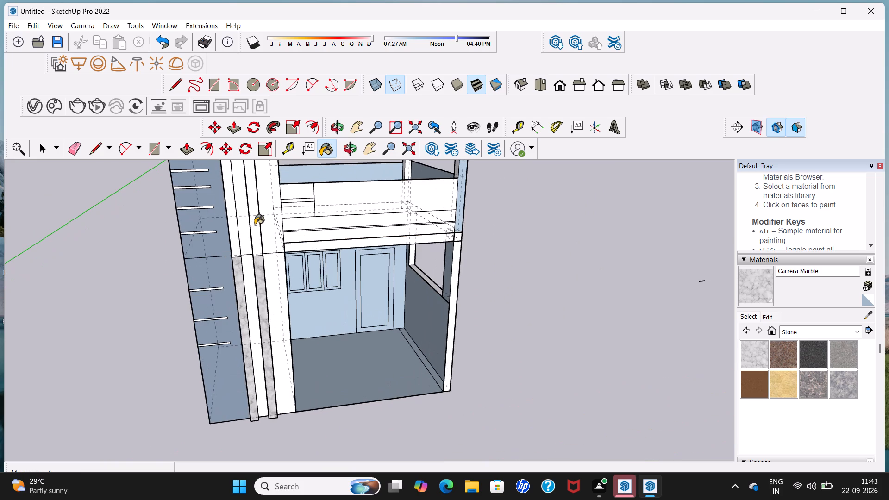
click(255, 225)
click(232, 237)
scroll(233, 234, down, 3)
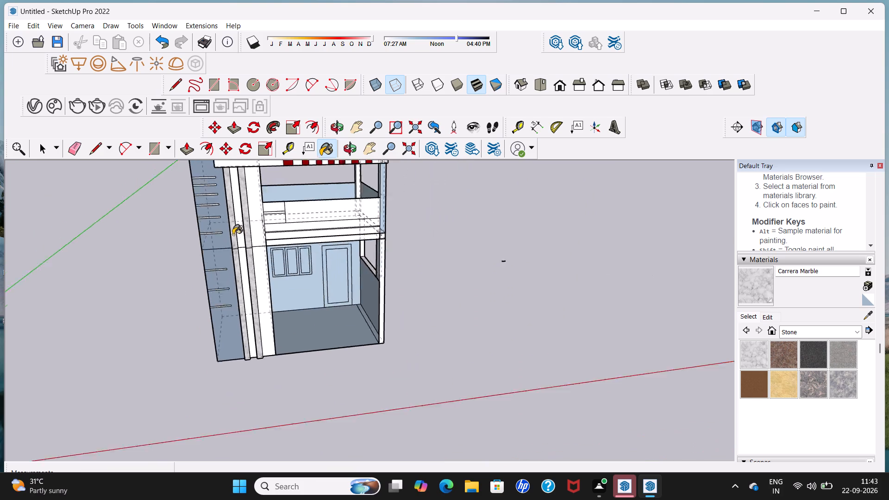
scroll(233, 235, down, 9)
scroll(232, 197, up, 15)
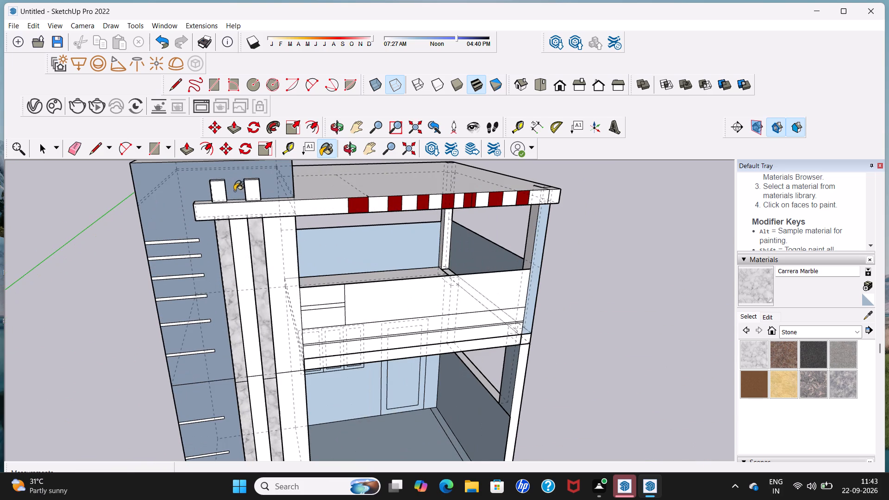
click(252, 191)
click(217, 193)
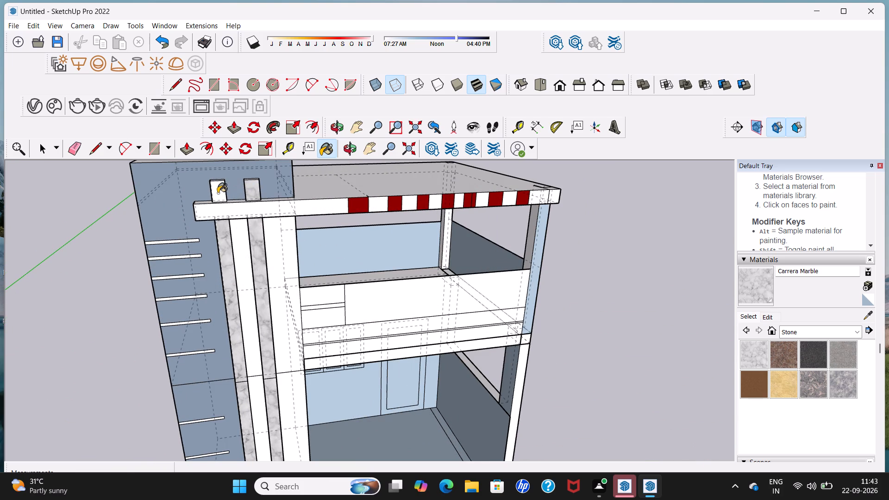
Paint both side faces of the tower's two vertical bands on the upper storey, below the roof-edge beam, with Carrera Marble.
middle_drag(207, 252, 317, 234)
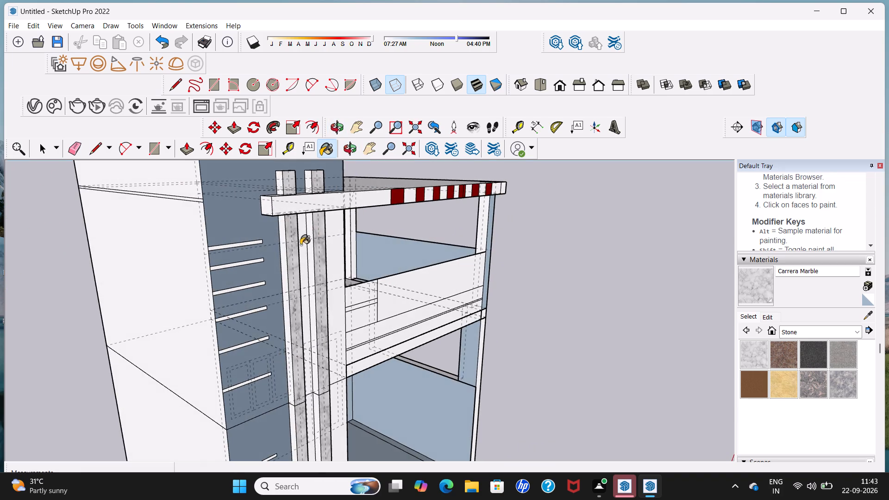
scroll(283, 253, up, 5)
click(283, 249)
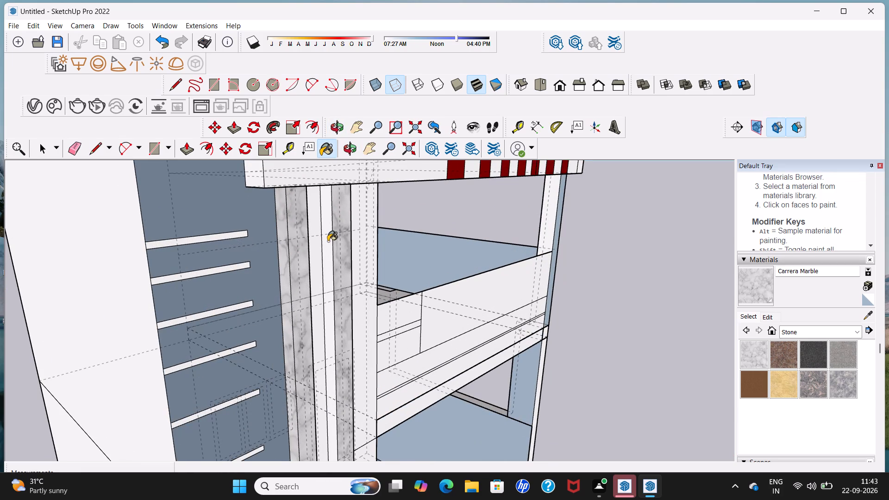
click(328, 241)
middle_drag(336, 278, 238, 376)
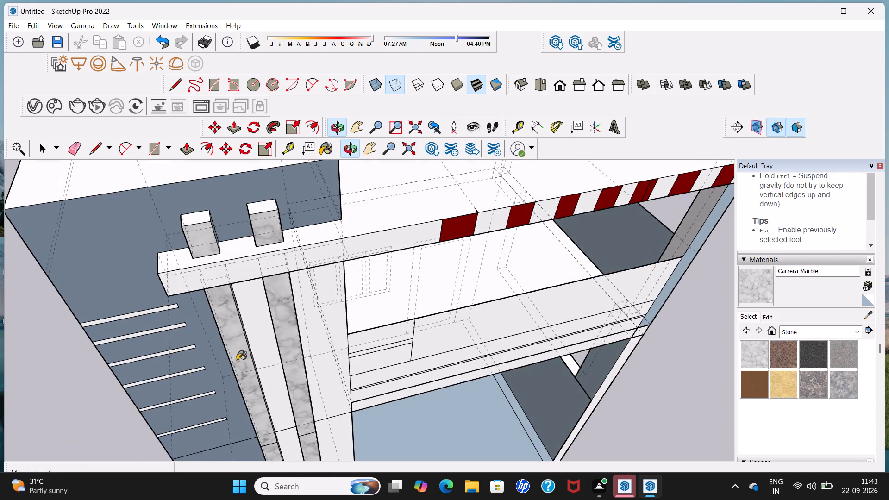
middle_drag(299, 300, 211, 244)
scroll(288, 263, up, 3)
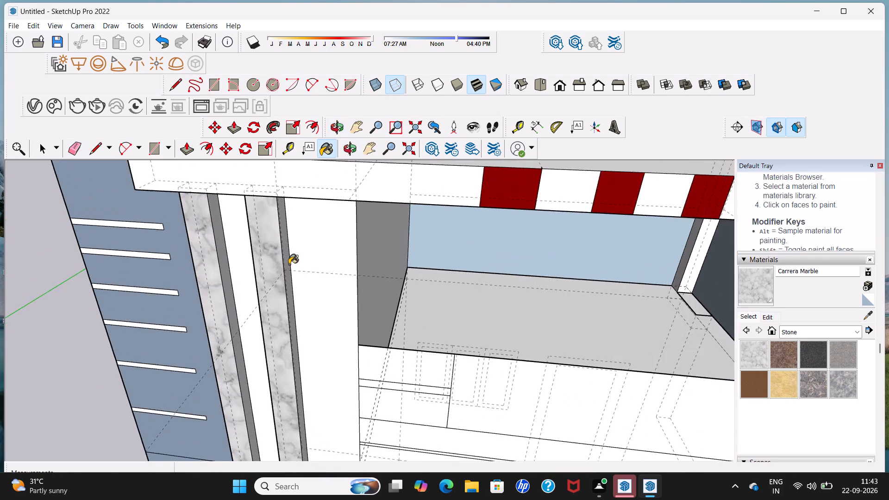
scroll(289, 264, up, 2)
click(286, 262)
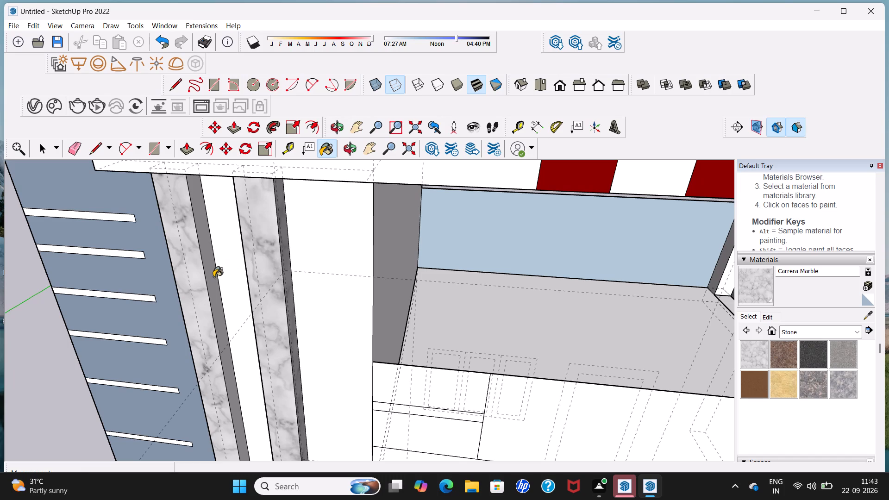
click(212, 279)
Cover the tops and both side faces of the two short band ends above the roof-edge beam with Carrera Marble.
scroll(214, 272, down, 11)
scroll(232, 225, up, 4)
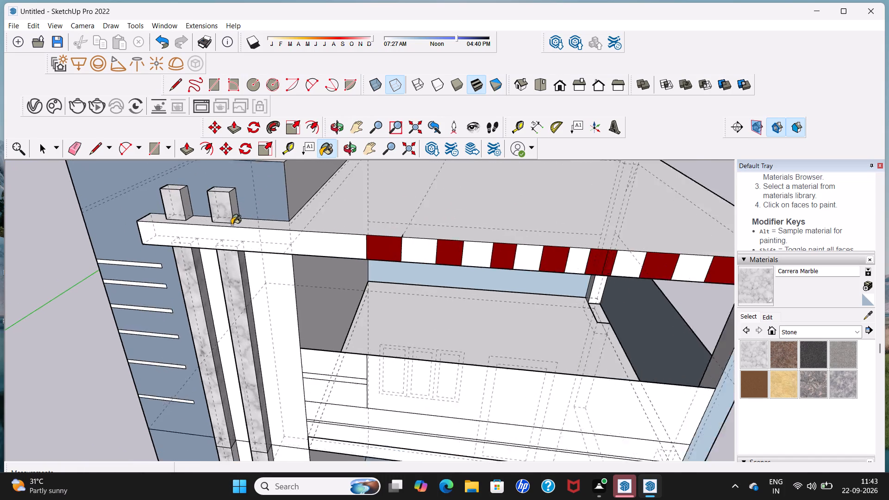
scroll(232, 225, up, 7)
click(238, 210)
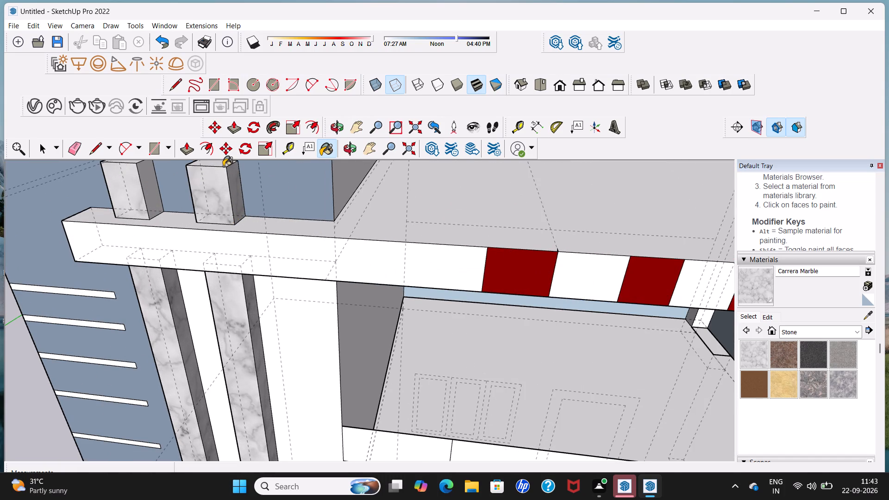
click(224, 165)
middle_drag(175, 201, 205, 238)
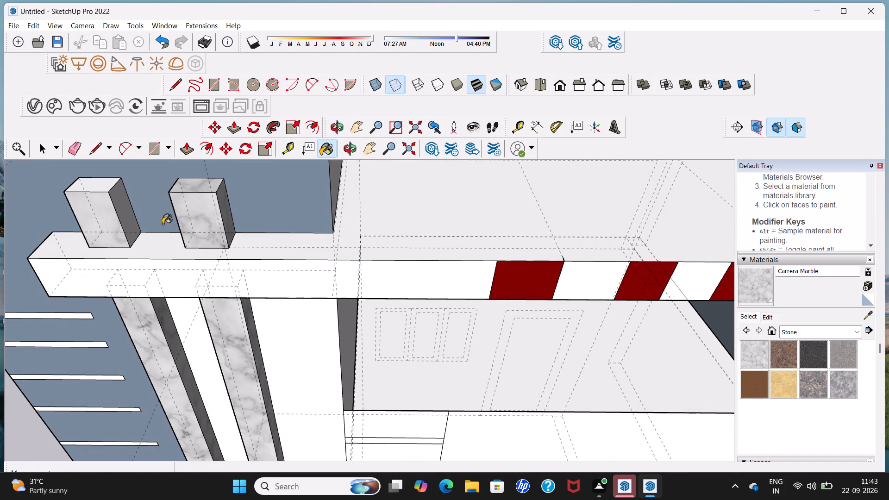
click(126, 217)
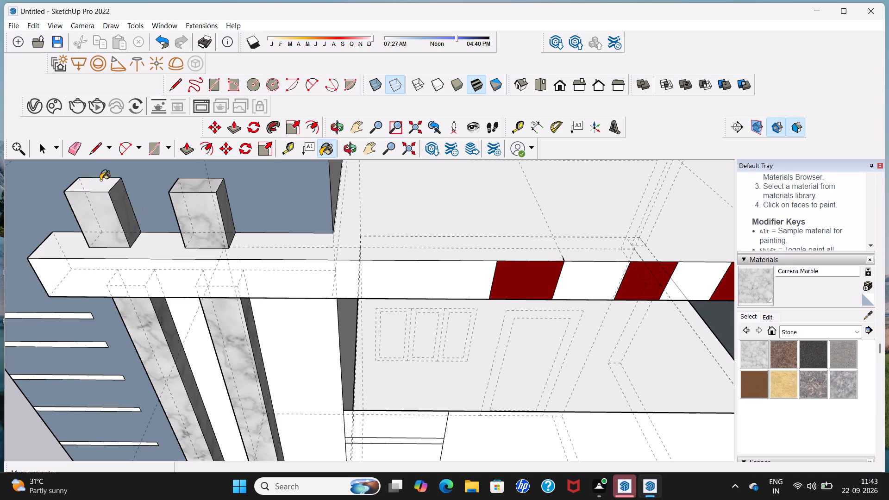
click(100, 186)
middle_drag(149, 218, 229, 203)
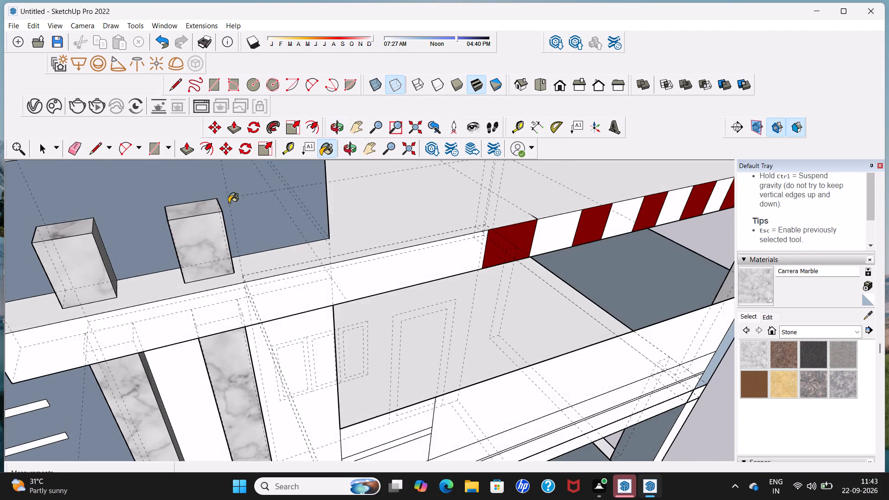
middle_drag(152, 245, 245, 225)
scroll(183, 277, up, 3)
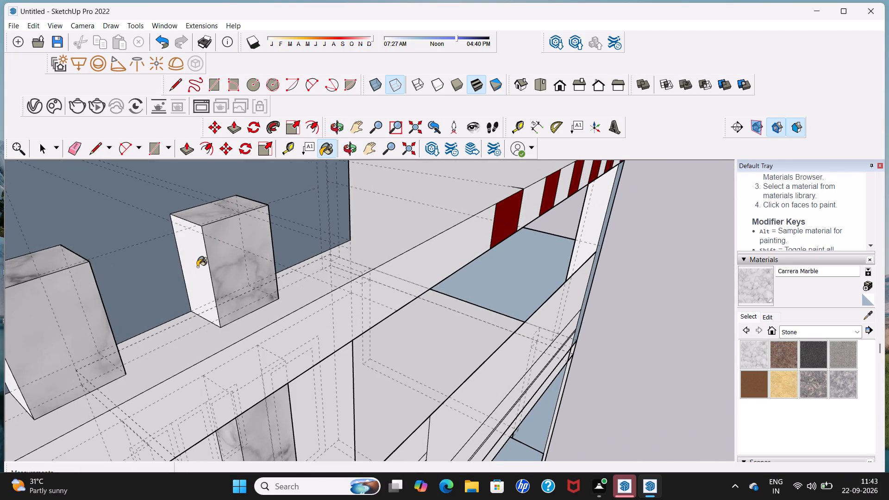
click(198, 265)
middle_drag(74, 327, 110, 306)
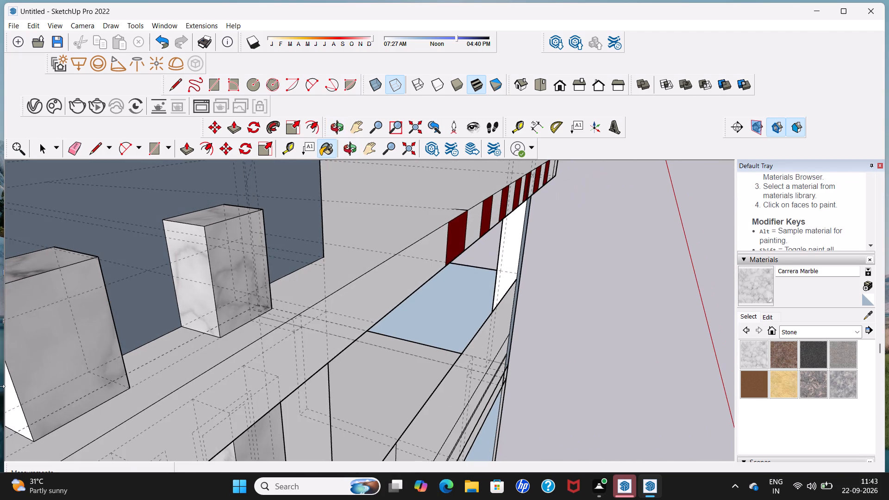
click(10, 394)
Paint the two bands' lower-storey side faces that face the tower's horizontal strips with Carrera Marble.
scroll(45, 363, down, 18)
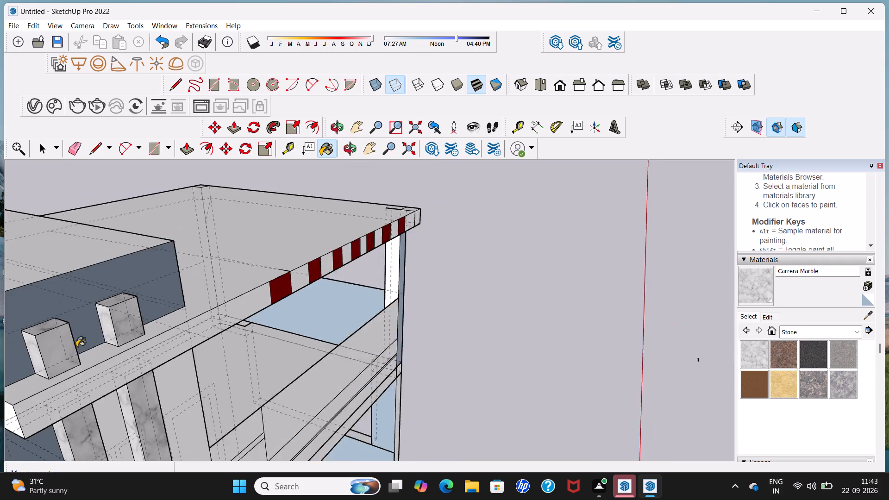
scroll(76, 347, down, 11)
middle_drag(93, 341, 138, 240)
middle_drag(211, 344, 127, 312)
scroll(143, 372, up, 3)
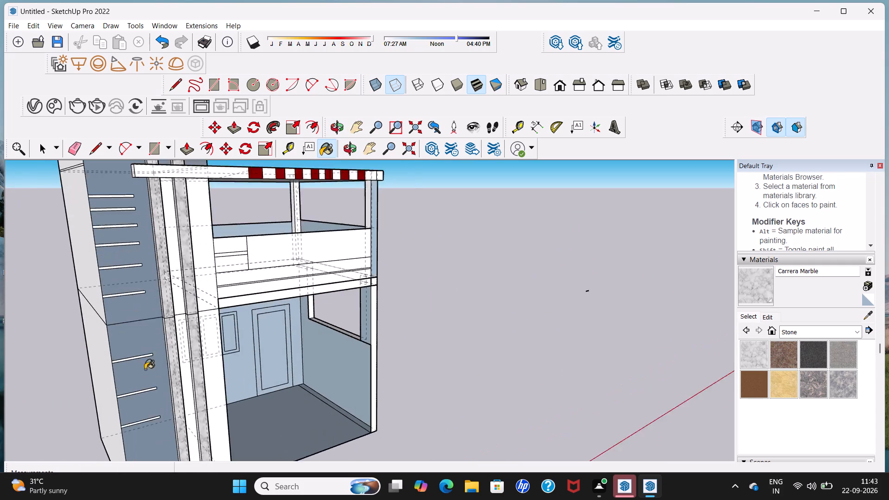
scroll(145, 369, up, 3)
middle_drag(167, 374, 241, 343)
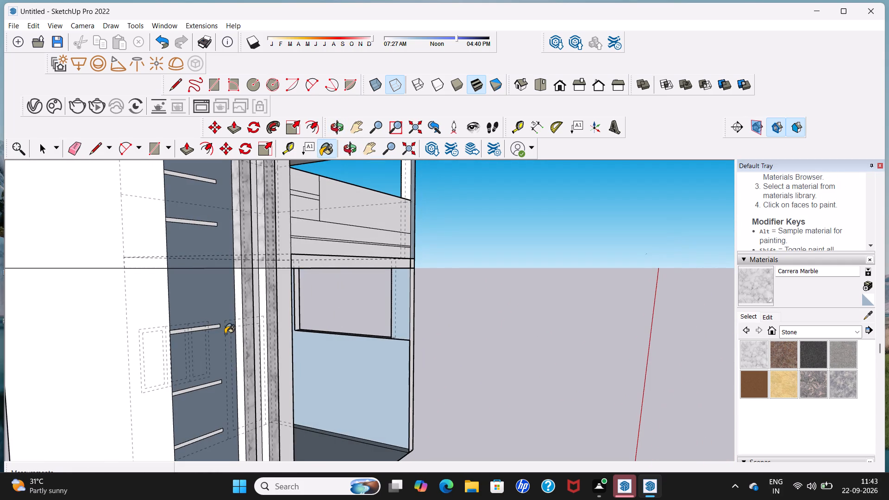
scroll(225, 333, up, 4)
click(245, 311)
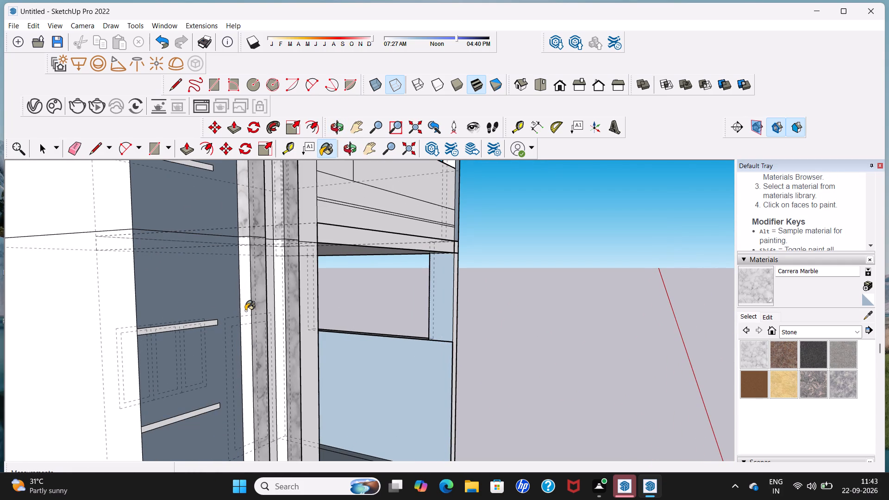
click(281, 305)
Paint the two bands' lower-storey side faces that face the porch with Carrera Marble.
scroll(293, 313, down, 1)
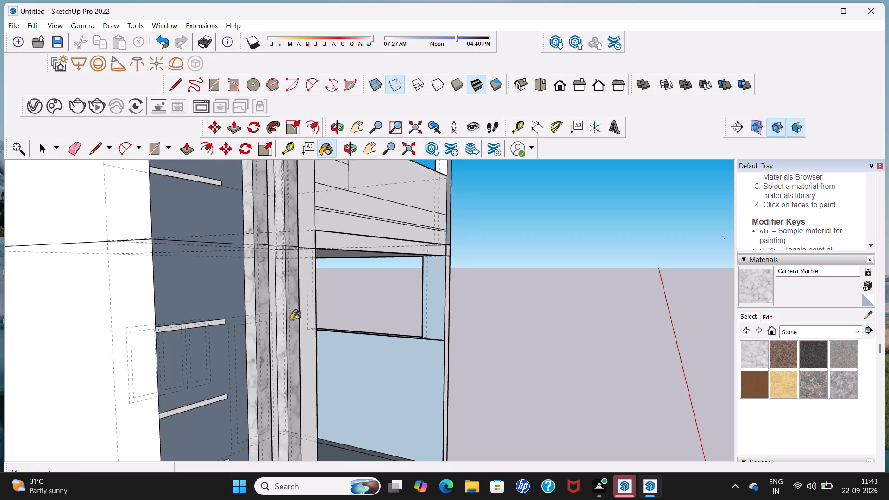
middle_drag(286, 327, 100, 338)
middle_drag(182, 328, 108, 352)
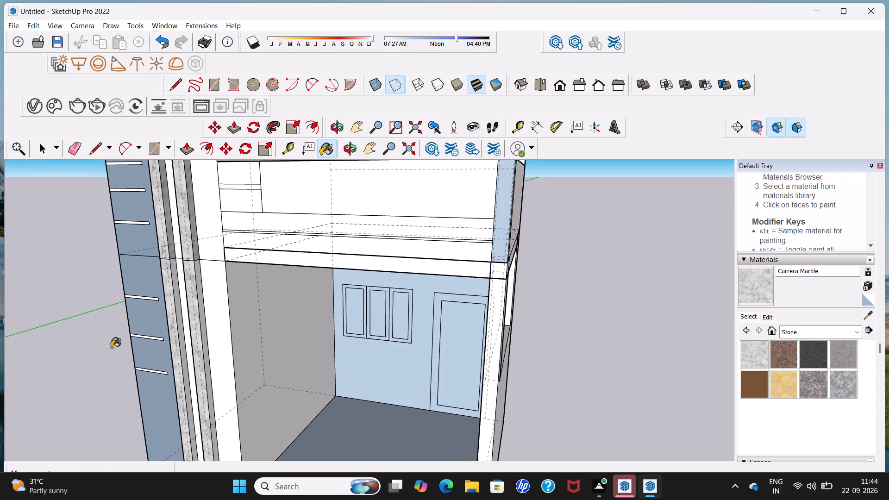
scroll(202, 365, up, 6)
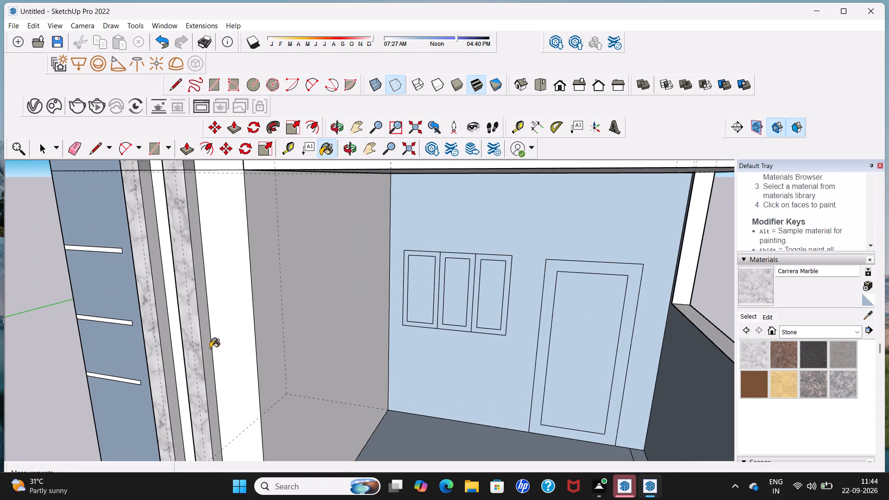
click(205, 353)
click(163, 345)
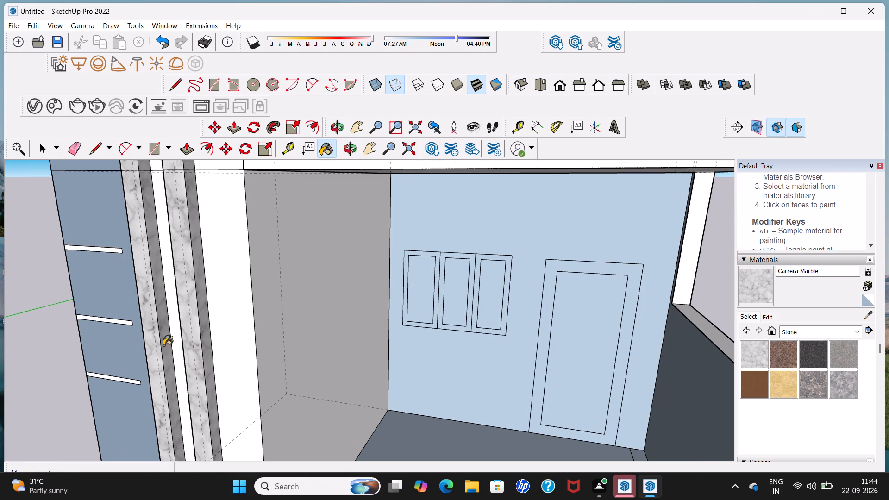
scroll(163, 345, down, 13)
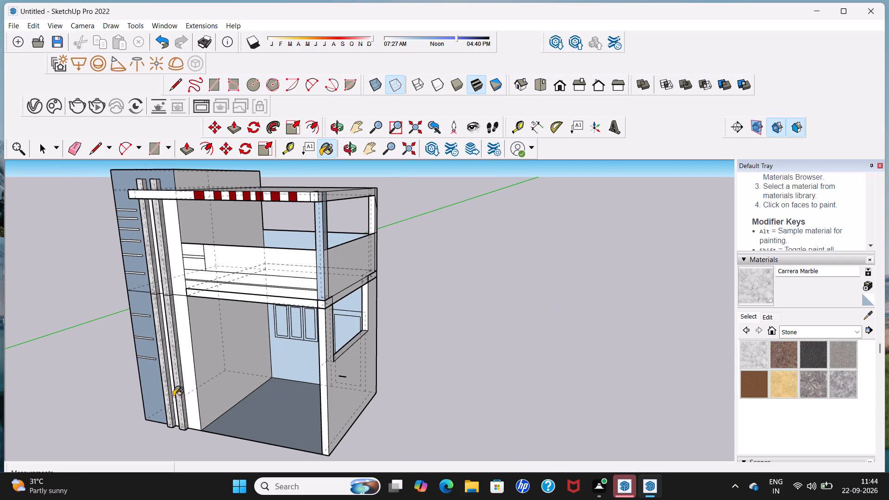
Switch to the Colors-Named materials and try 0129_WhiteSmoke and 0117_GhostWhite as the paint colour.
key(space)
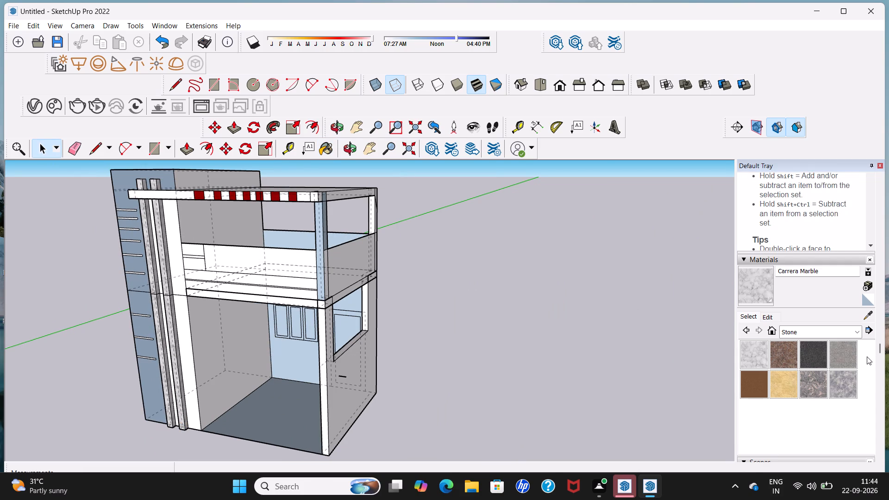
click(857, 333)
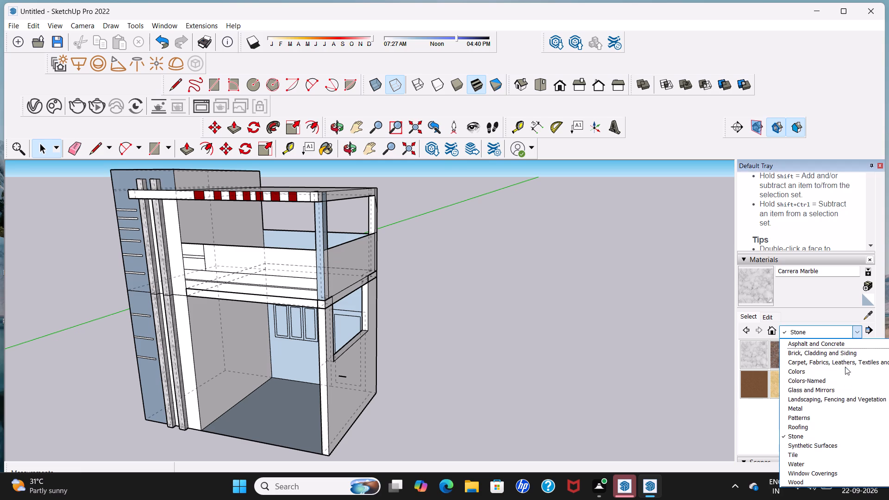
click(842, 383)
scroll(835, 394, down, 5)
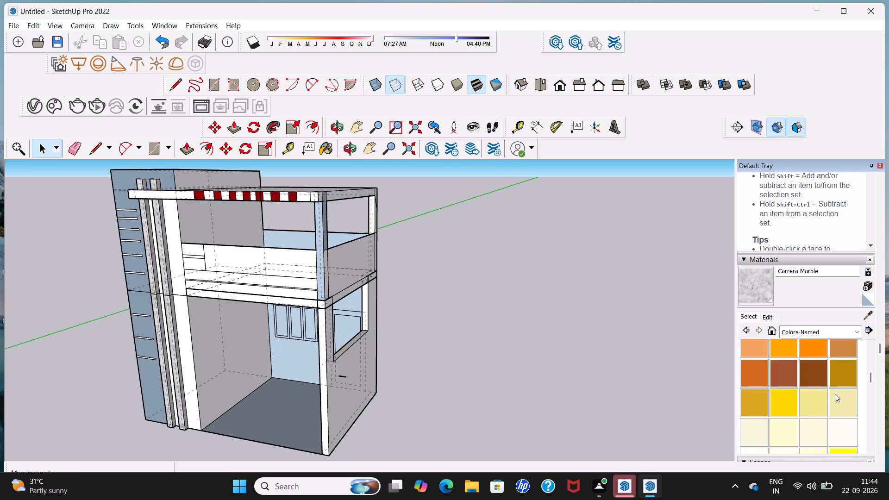
scroll(833, 392, down, 12)
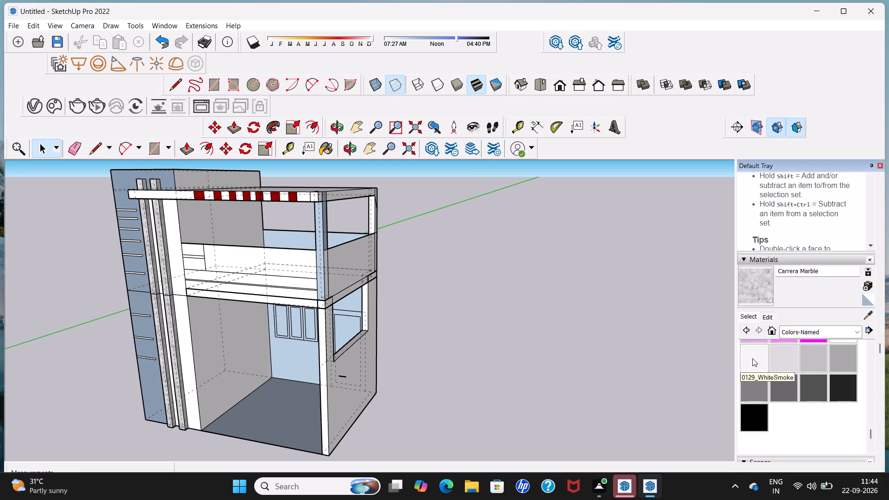
click(752, 358)
scroll(775, 382, up, 1)
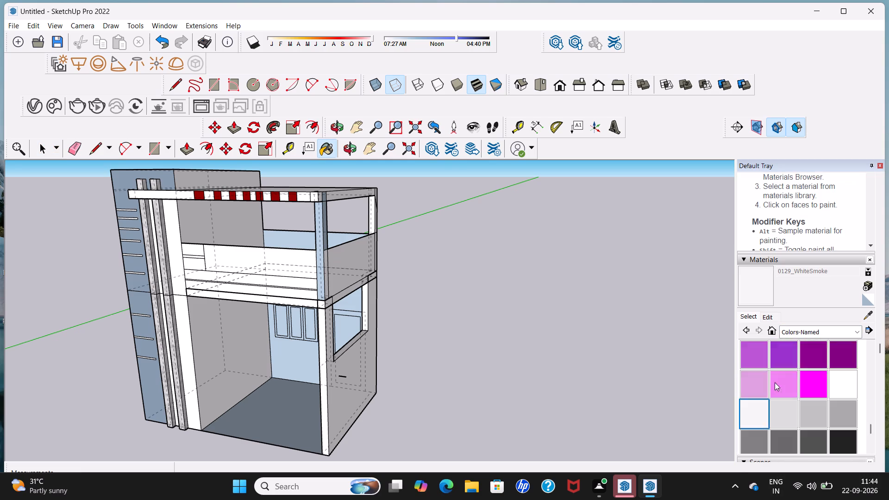
scroll(775, 382, up, 2)
click(745, 447)
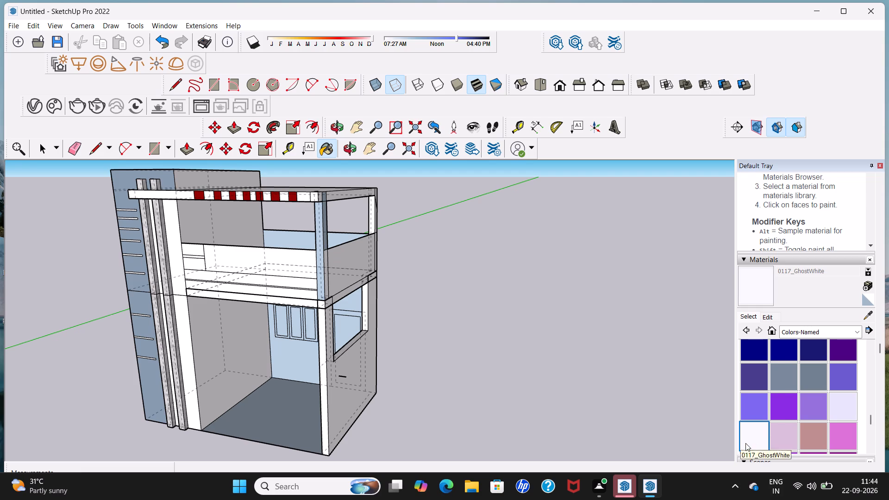
Paint the two long front strips at the base of the upper-storey balcony parapet with 0010_Snow from the Colors-Named materials.
scroll(772, 424, up, 1)
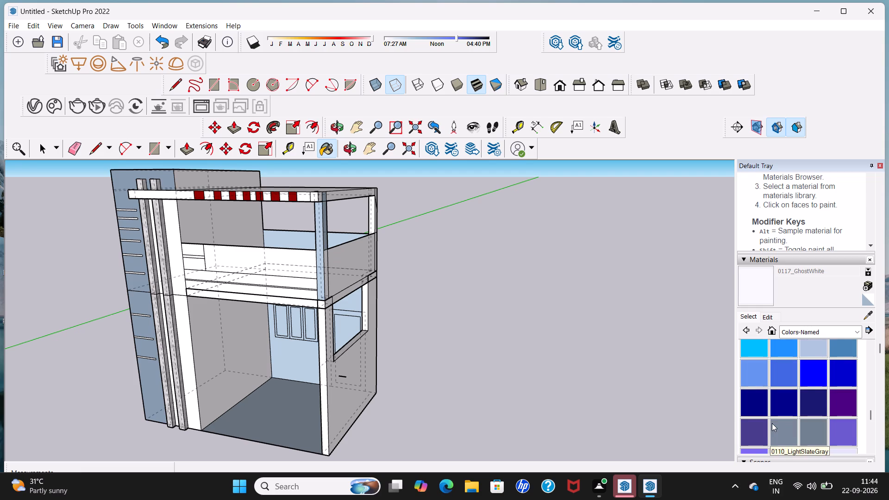
scroll(772, 423, up, 3)
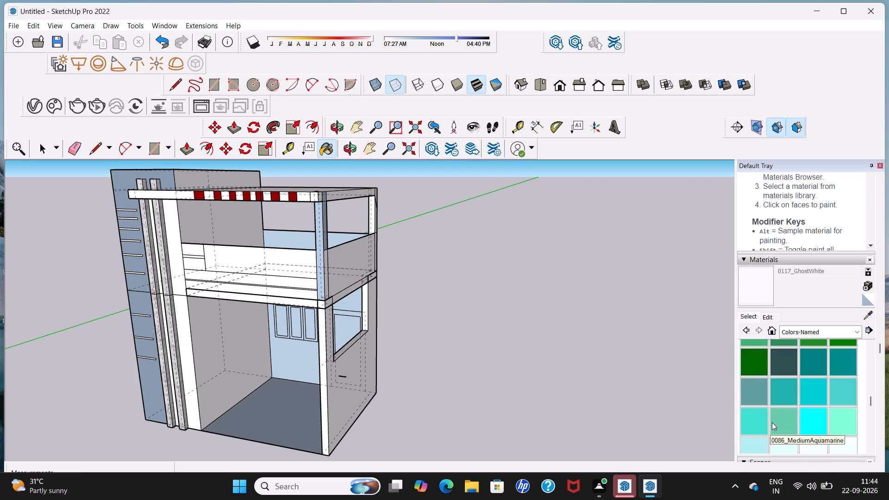
scroll(772, 422, up, 6)
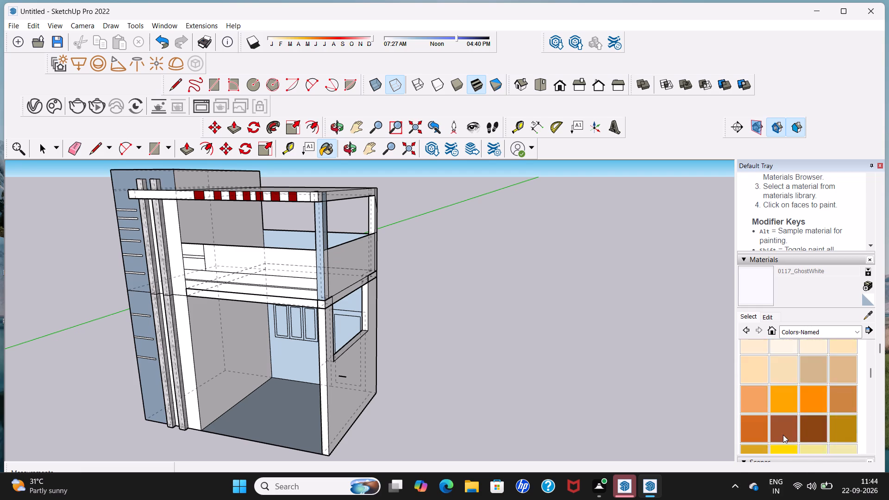
scroll(783, 435, up, 5)
scroll(841, 425, down, 1)
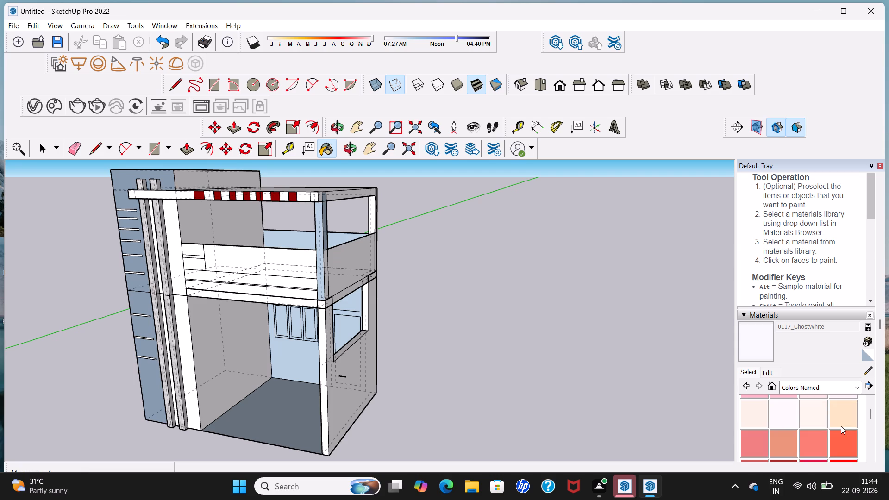
scroll(839, 428, down, 1)
scroll(797, 422, up, 1)
click(785, 422)
scroll(785, 422, up, 1)
scroll(785, 422, down, 4)
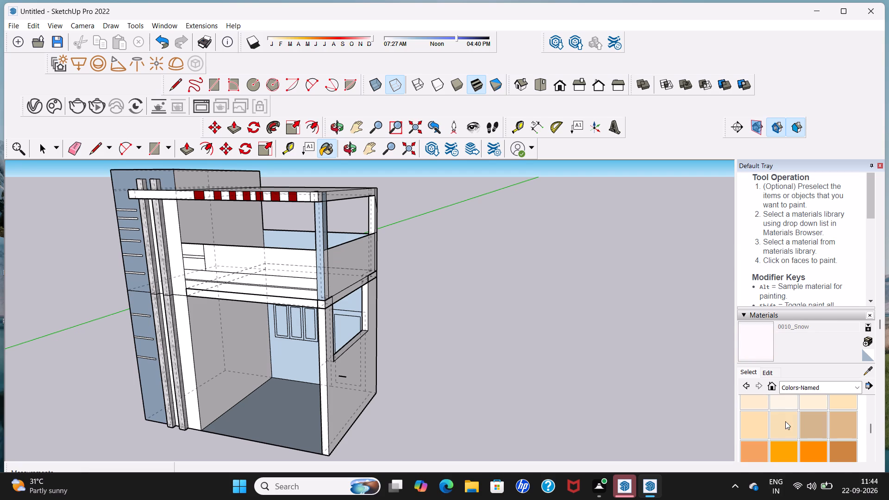
scroll(283, 298, up, 10)
click(291, 286)
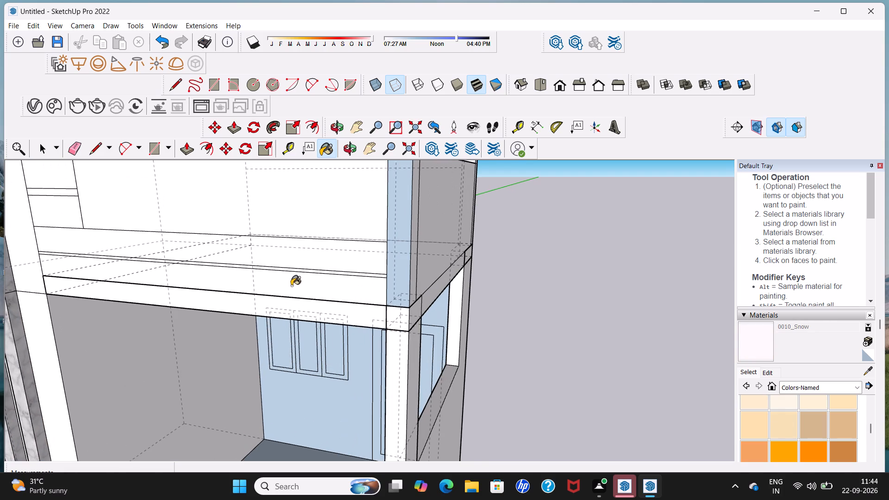
click(318, 261)
middle_drag(403, 280, 341, 309)
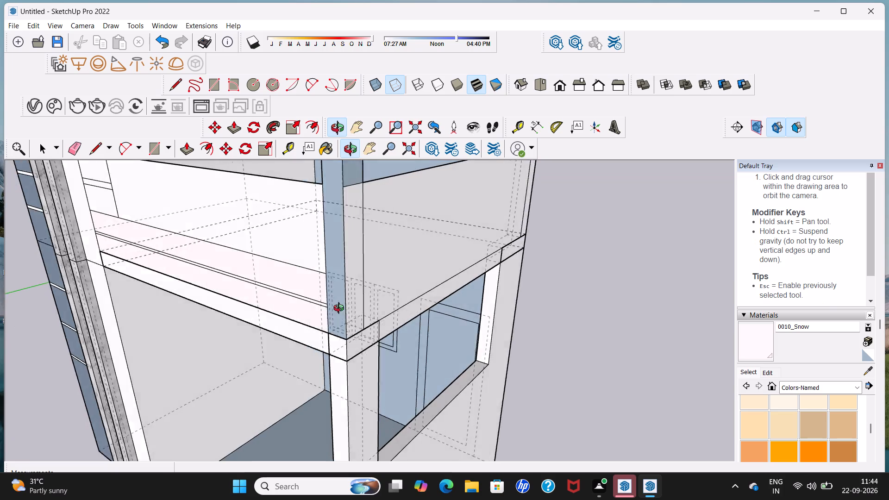
Paint the thin strip between the two long front strips at the balcony parapet's base with 0043_SaddleBrown.
middle_drag(341, 309, 417, 289)
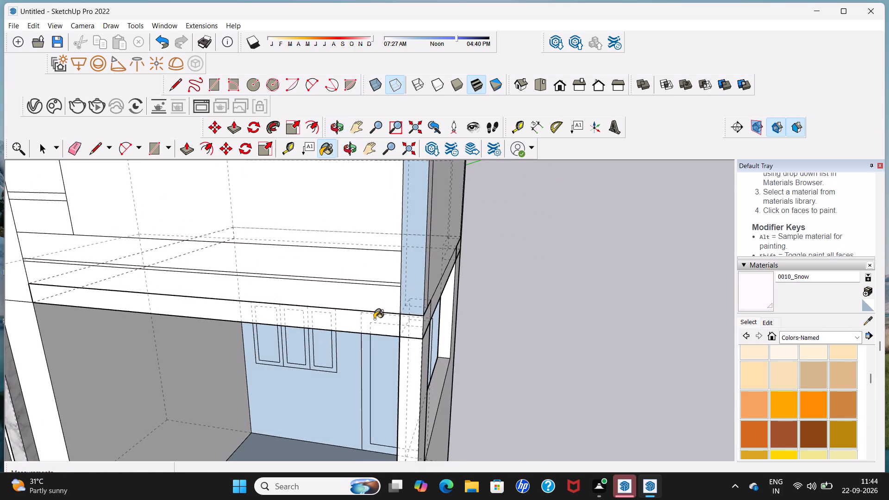
scroll(373, 319, down, 5)
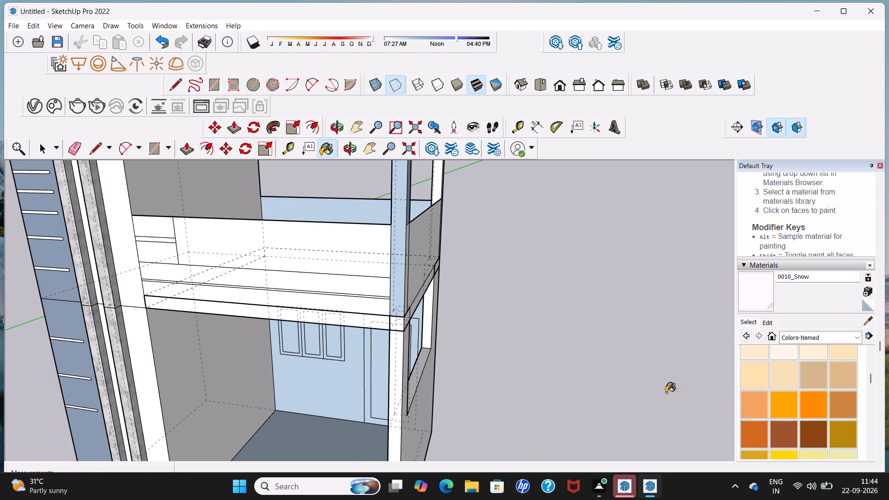
click(808, 429)
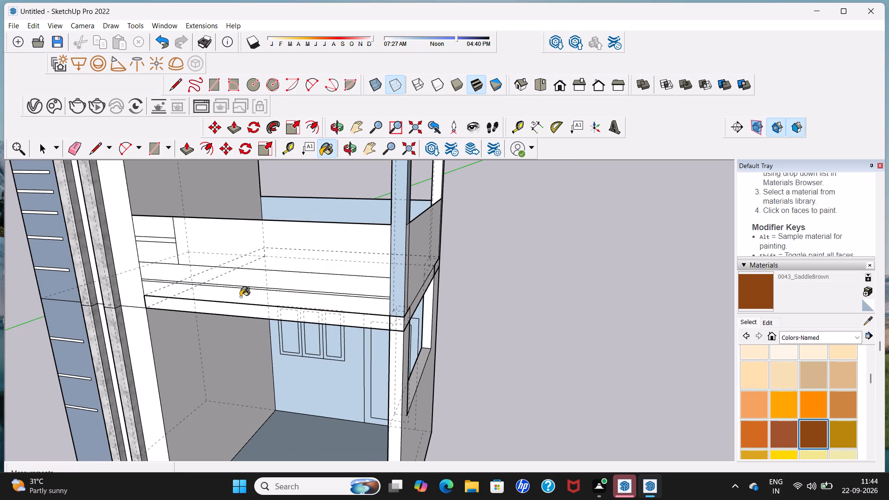
scroll(246, 294, up, 9)
click(281, 282)
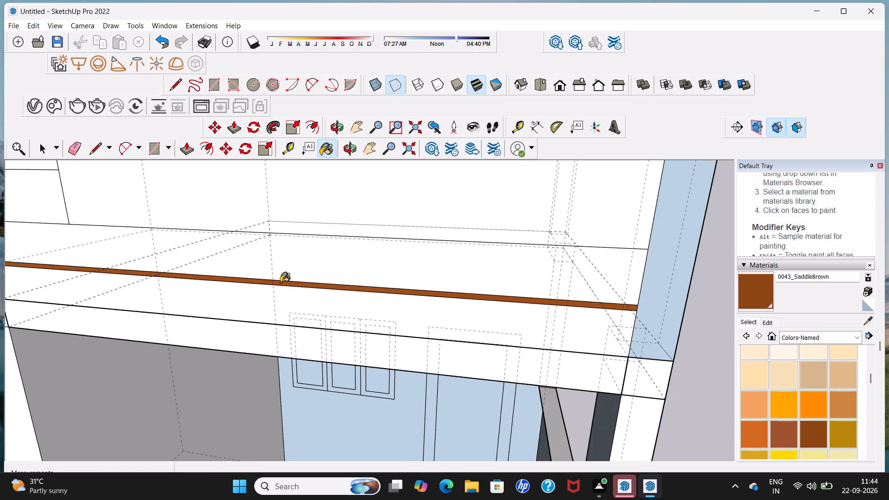
scroll(281, 283, down, 13)
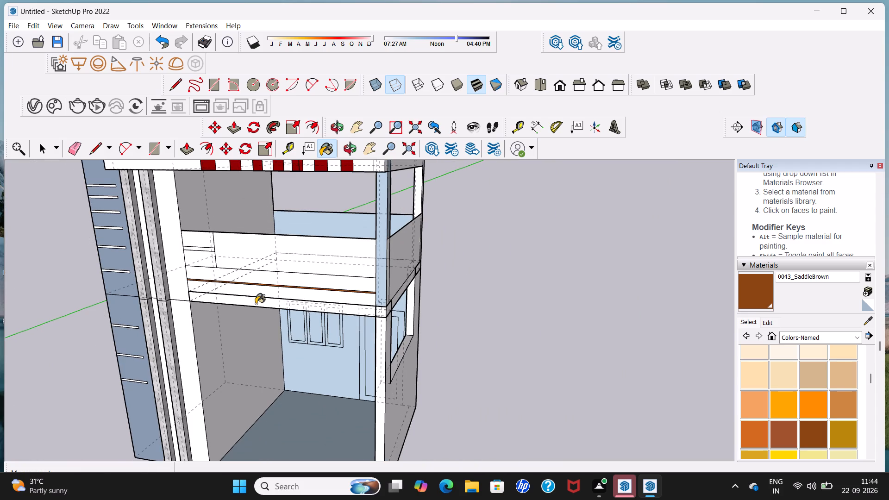
key(space)
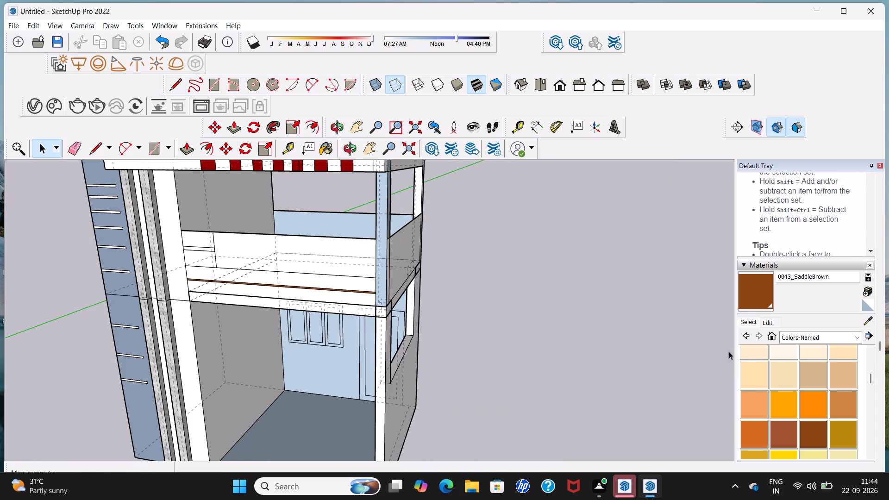
Paint the two small panels at the tower end of the balcony parapet, above and below their narrow divider, with 0110_LightSlateGray.
scroll(801, 388, down, 5)
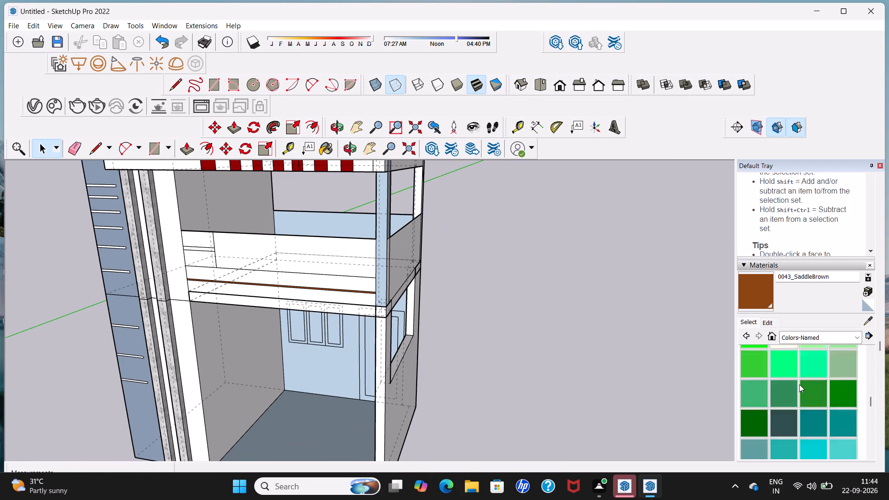
scroll(799, 384, down, 5)
scroll(799, 379, up, 2)
scroll(799, 379, down, 1)
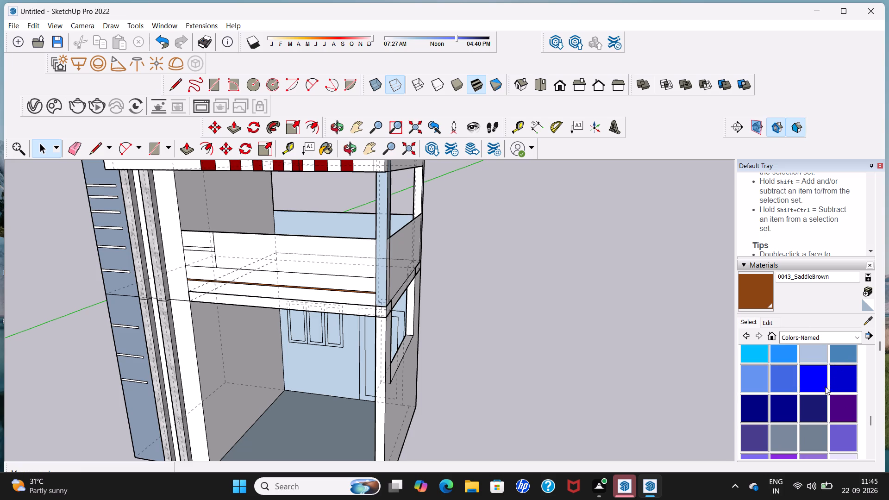
scroll(824, 389, down, 1)
click(785, 386)
scroll(300, 257, up, 2)
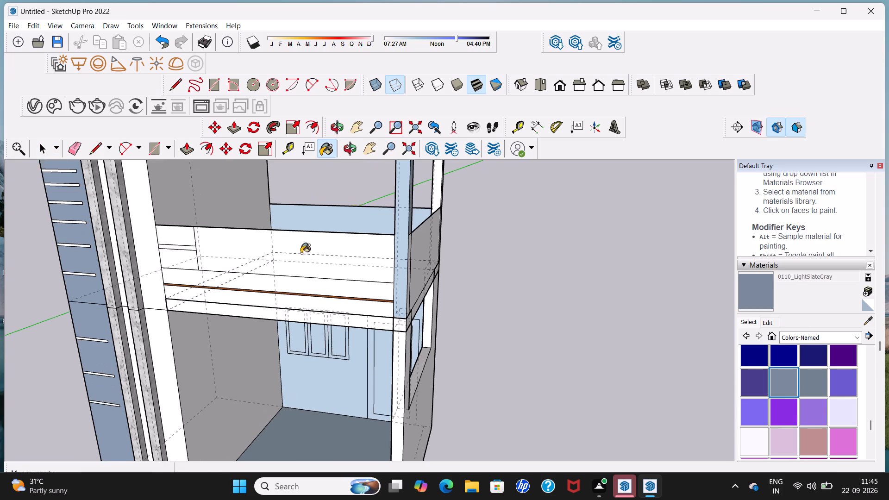
scroll(301, 253, up, 1)
click(170, 262)
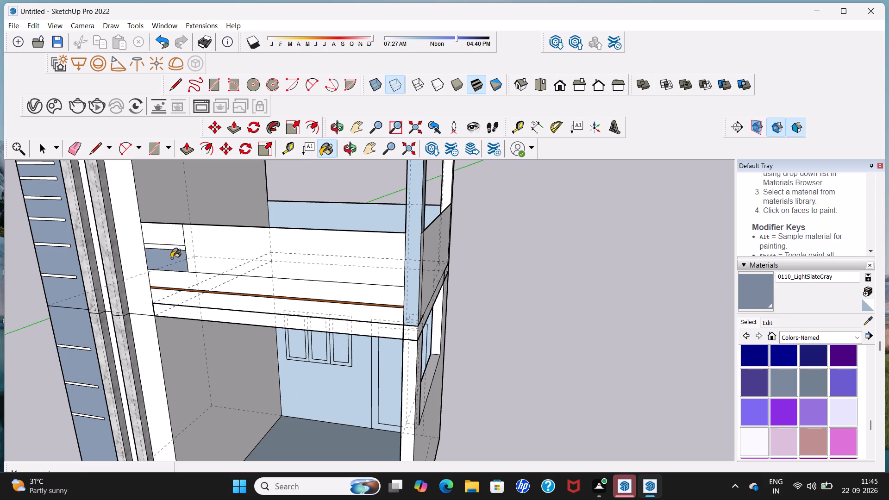
click(171, 235)
Paint the long strips above and below the brown line and the narrow divider between the slate-gray panels with 0117_GhostWhite.
middle_drag(185, 304, 240, 297)
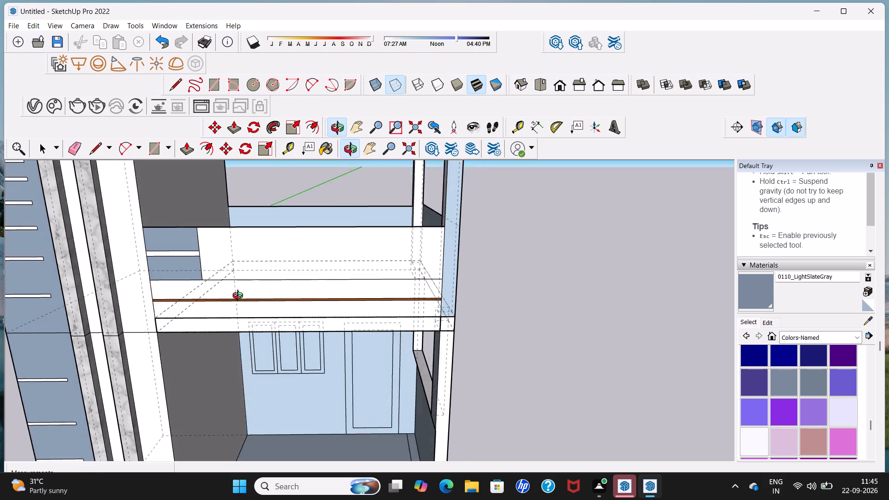
middle_drag(240, 297, 261, 277)
click(748, 435)
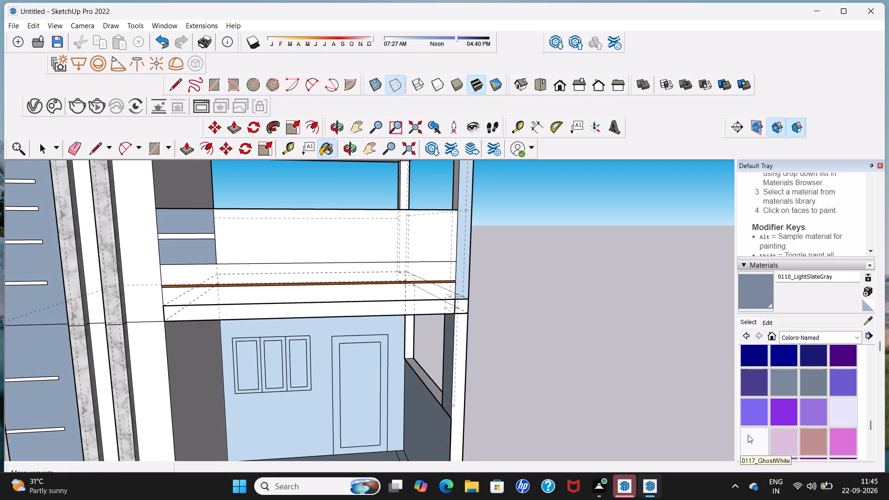
click(282, 292)
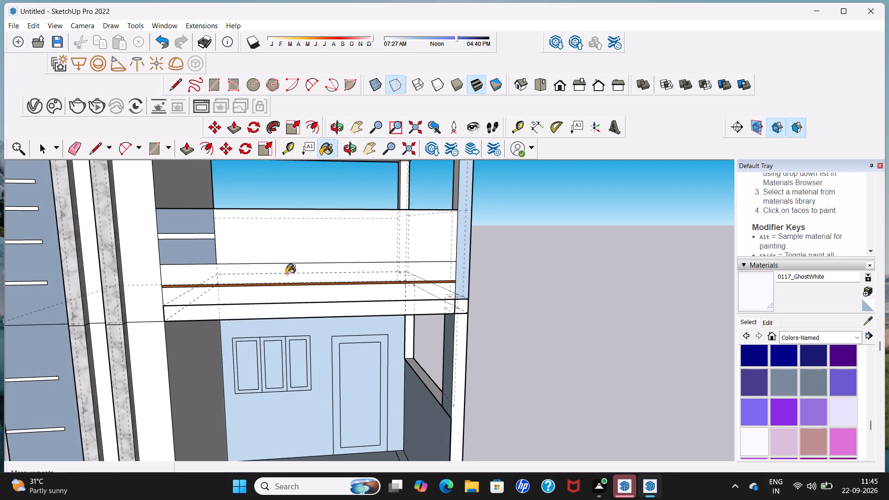
click(286, 274)
scroll(203, 234, up, 3)
click(200, 236)
scroll(215, 244, down, 9)
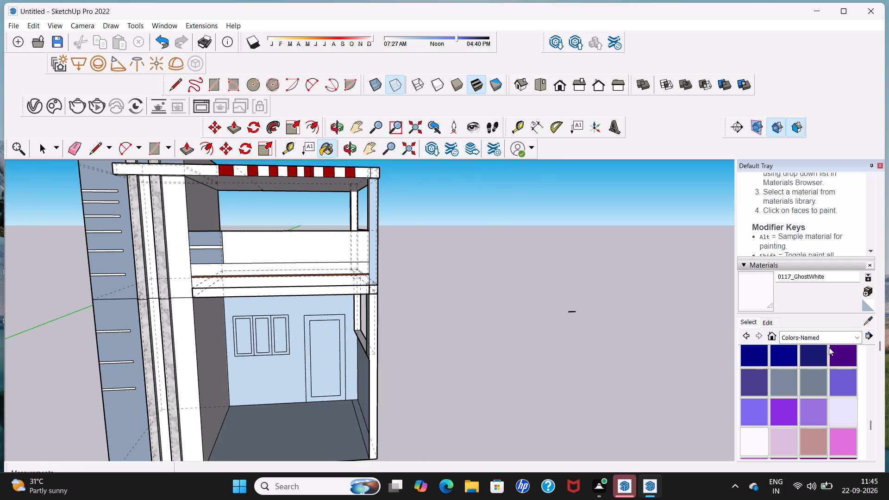
Switch the material library to Glass and Mirrors.
click(854, 339)
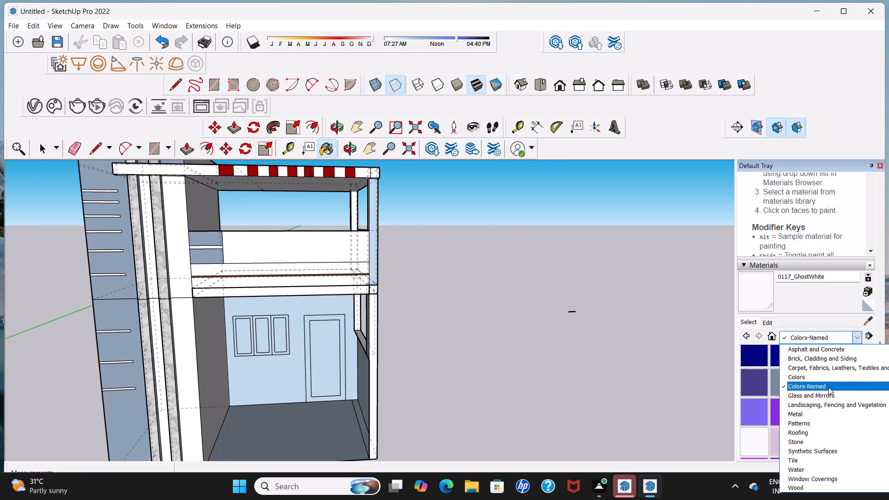
click(828, 394)
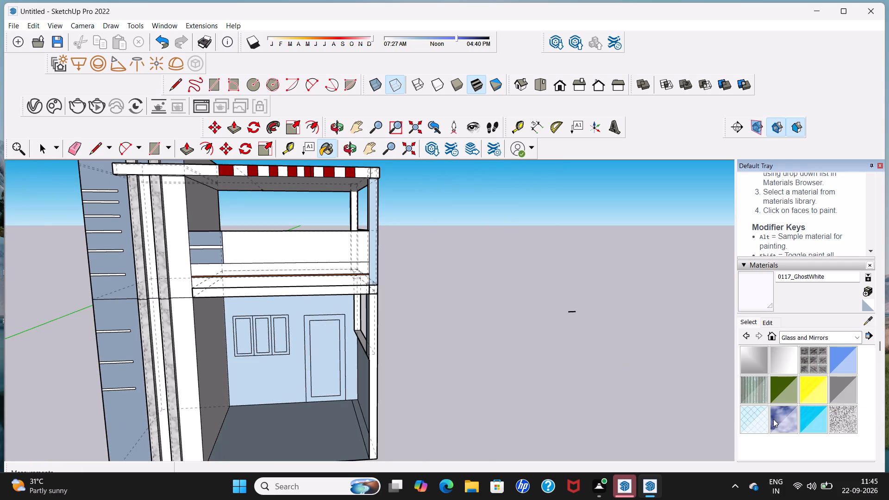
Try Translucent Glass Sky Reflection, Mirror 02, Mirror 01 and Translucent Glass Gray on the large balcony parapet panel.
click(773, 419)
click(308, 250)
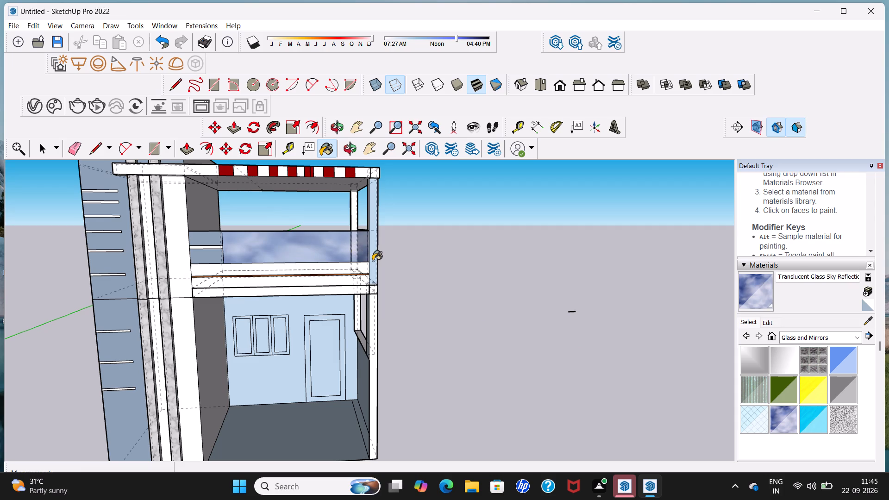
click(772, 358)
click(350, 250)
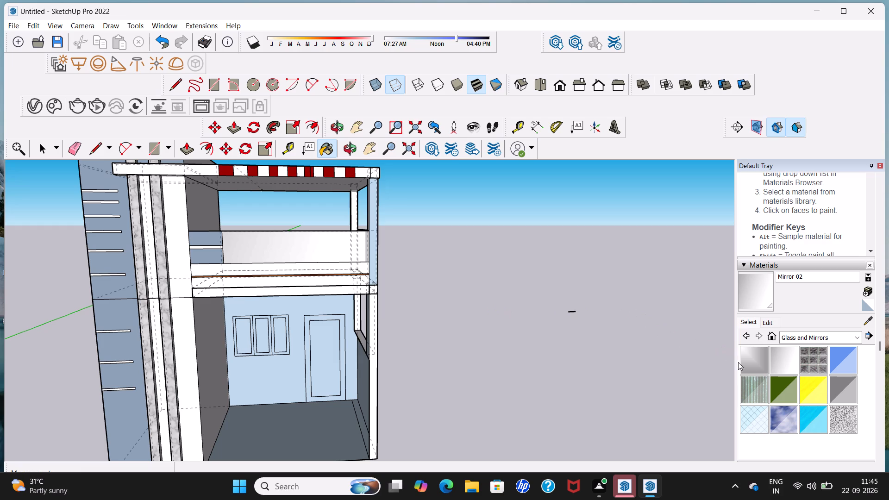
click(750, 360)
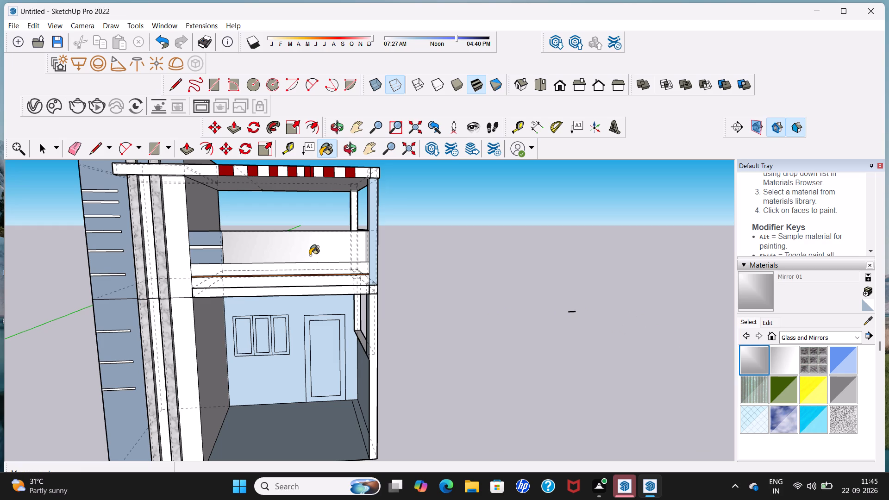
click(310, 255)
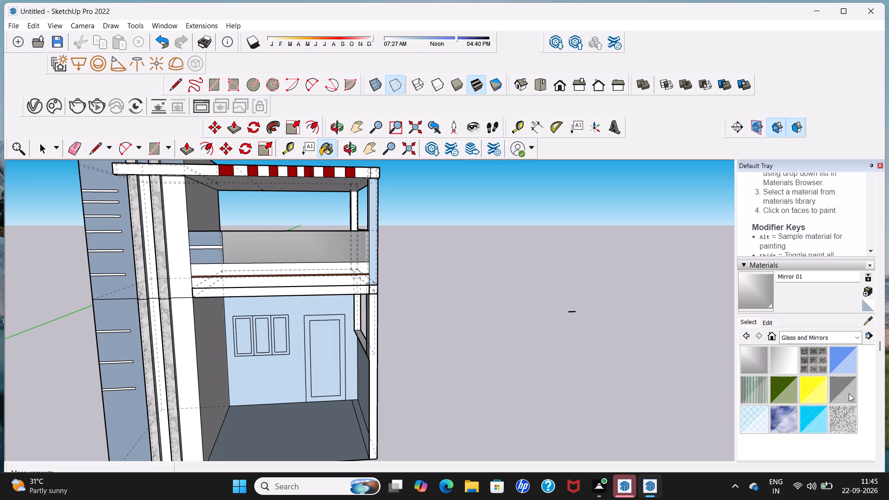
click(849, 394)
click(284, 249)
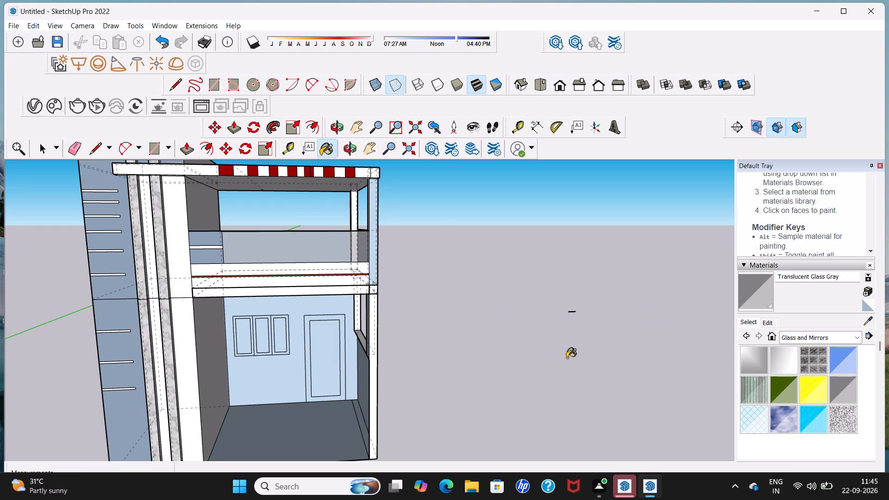
Paint the large balcony parapet panel with Translucent Glass Tinted.
click(811, 429)
click(338, 251)
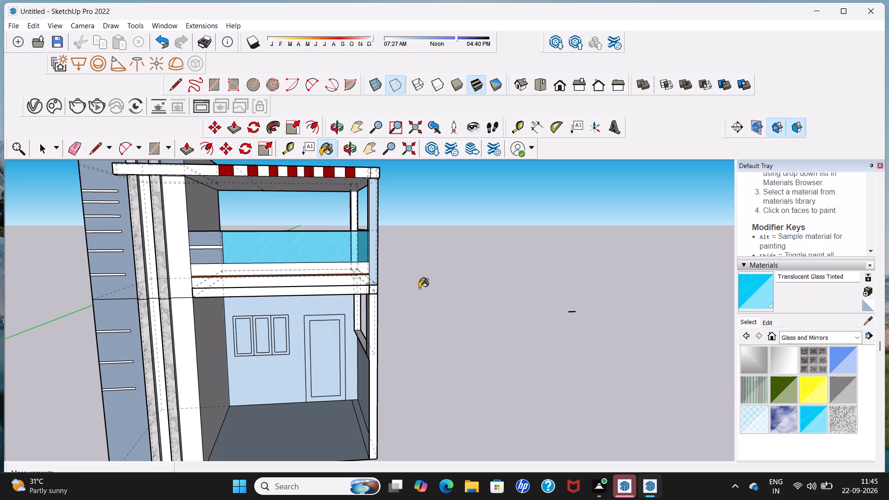
middle_drag(380, 294, 243, 303)
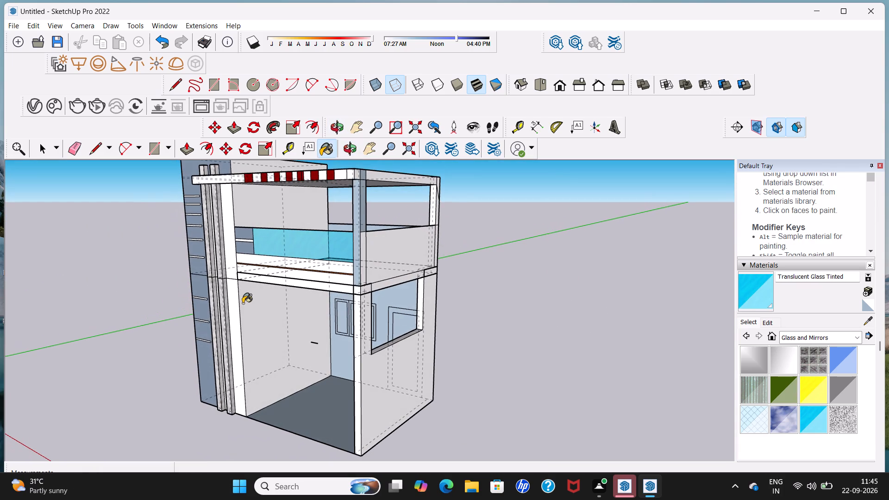
scroll(244, 289, down, 5)
middle_drag(237, 307, 299, 302)
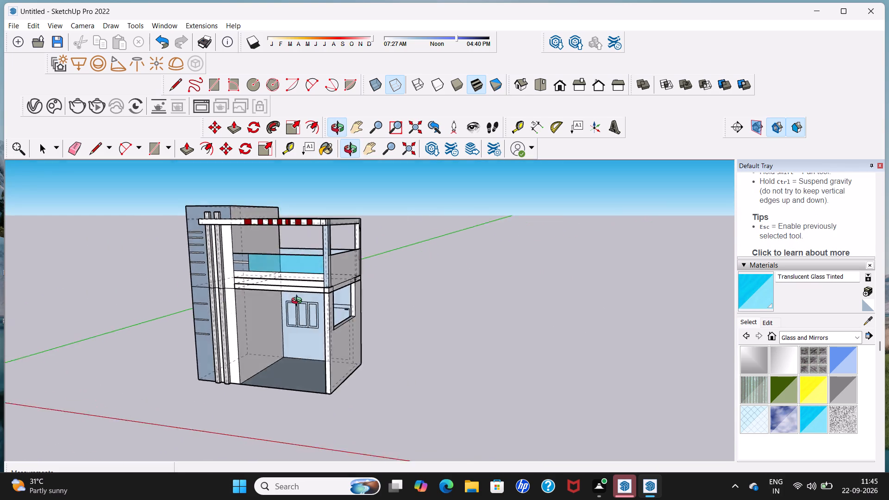
middle_drag(299, 302, 364, 298)
scroll(303, 321, up, 2)
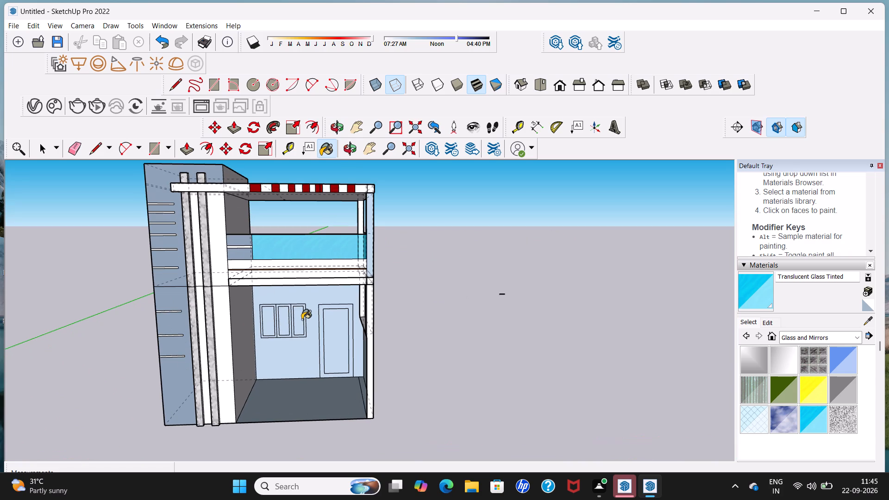
scroll(224, 291, up, 5)
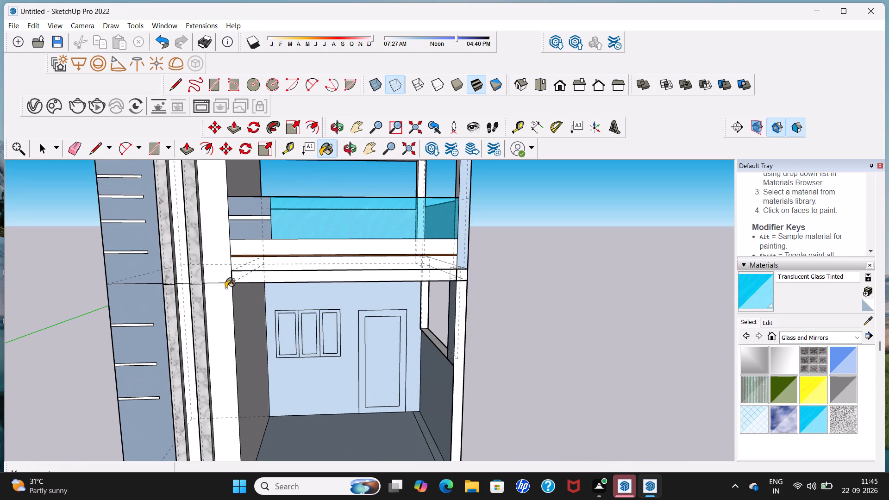
key(space)
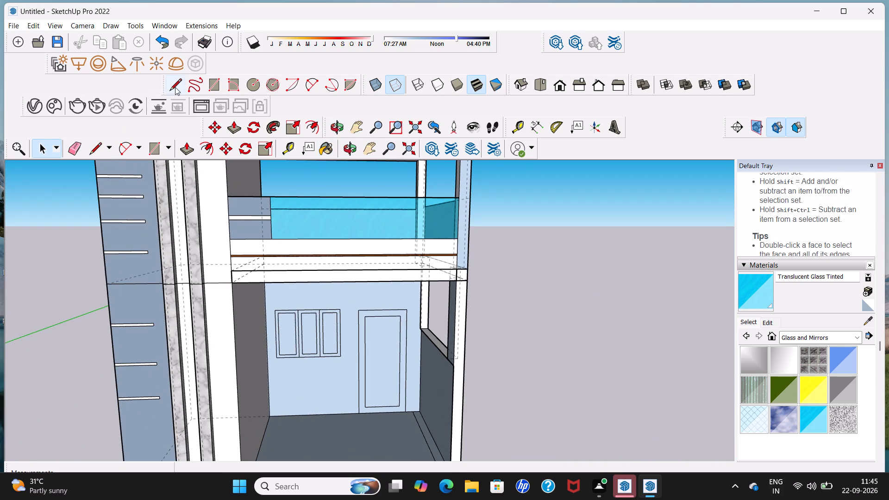
Draw a horizontal line across the front of each upper-storey marble band, level with the bottom edge of the balcony's glass panel.
click(173, 90)
scroll(167, 263, up, 4)
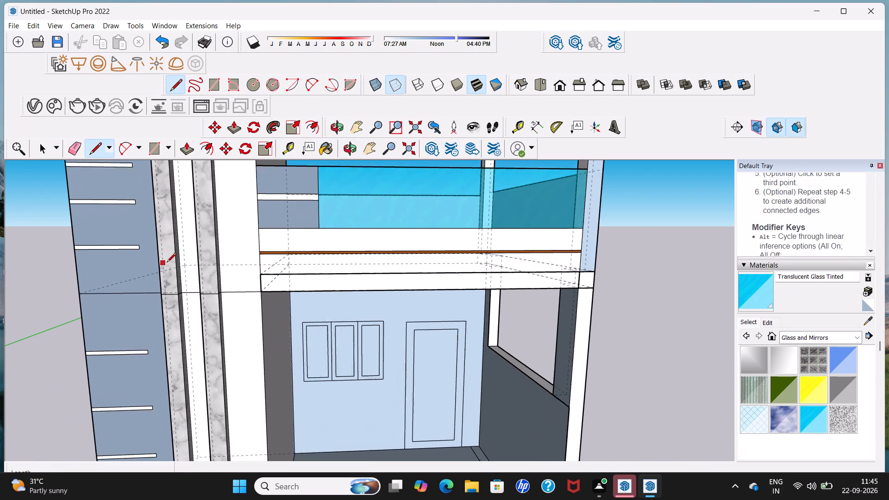
scroll(167, 263, up, 1)
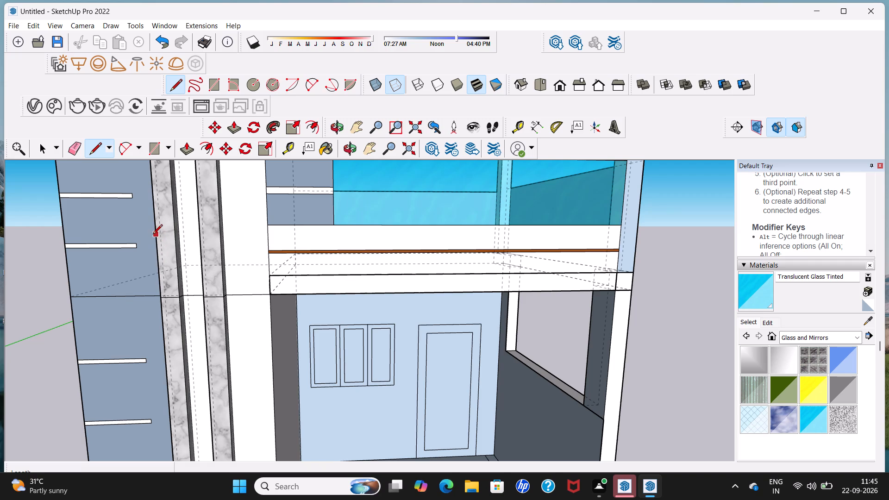
click(153, 225)
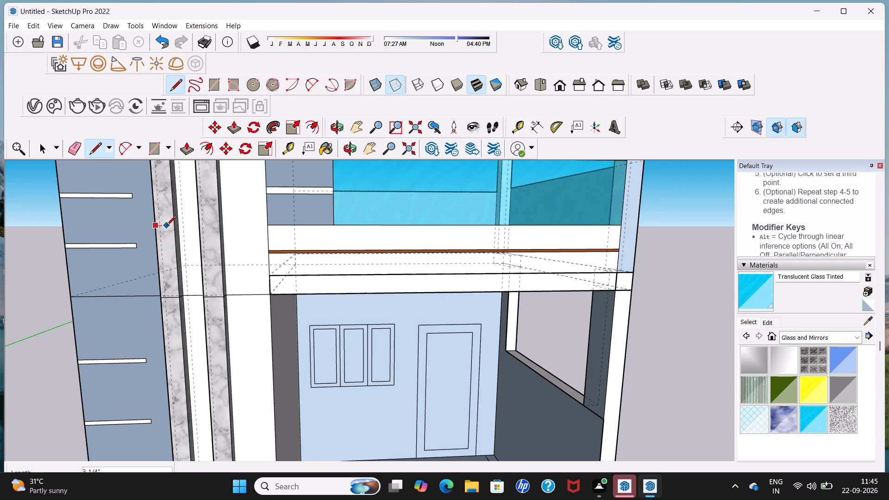
click(173, 224)
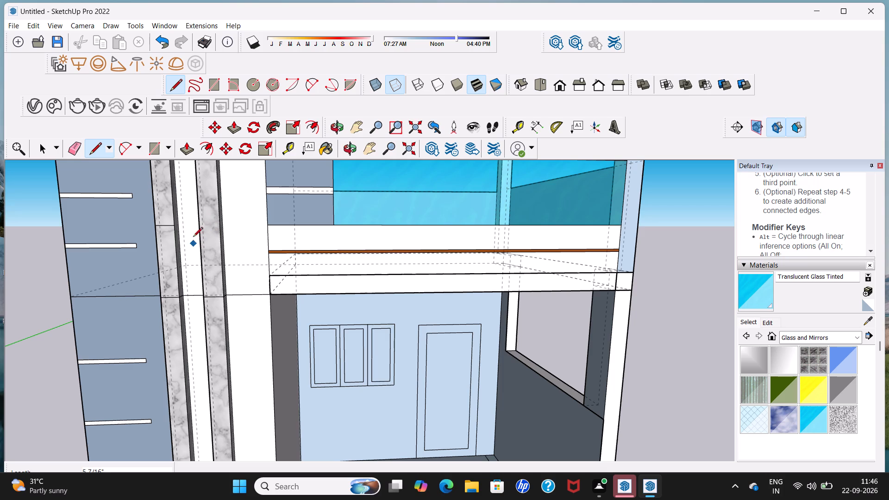
click(198, 225)
click(219, 223)
Draw a horizontal line across the front of each marble band, a short distance below the floor-level line.
scroll(198, 254, down, 6)
scroll(178, 317, up, 5)
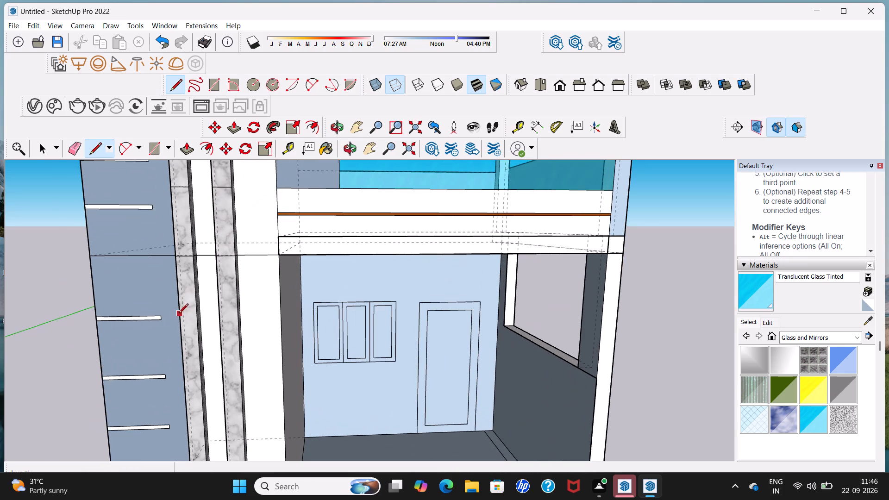
click(183, 333)
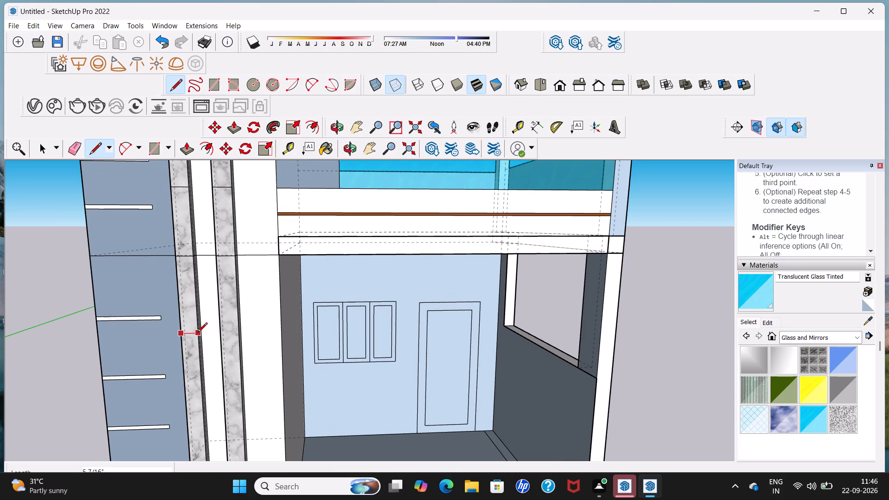
click(198, 333)
click(221, 331)
click(240, 332)
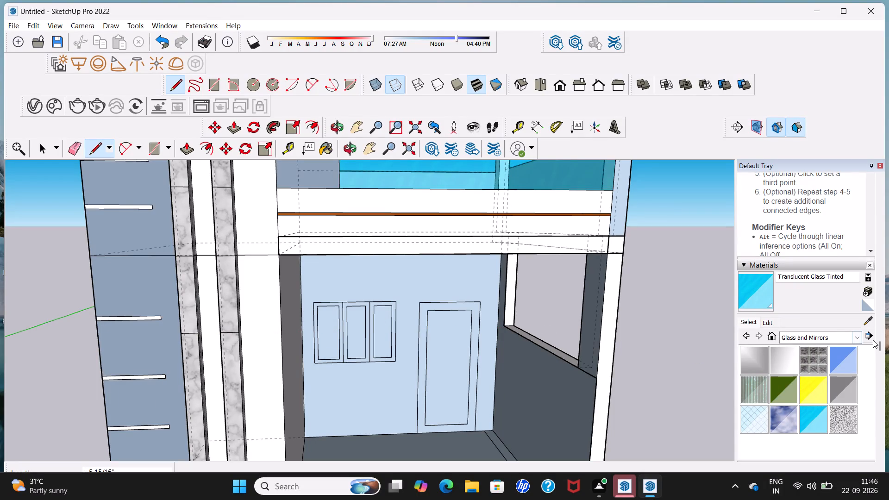
Paint the marble band sections directly above and below the floor-level line with 0018_Brown from the Colors-Named library.
click(857, 340)
click(838, 382)
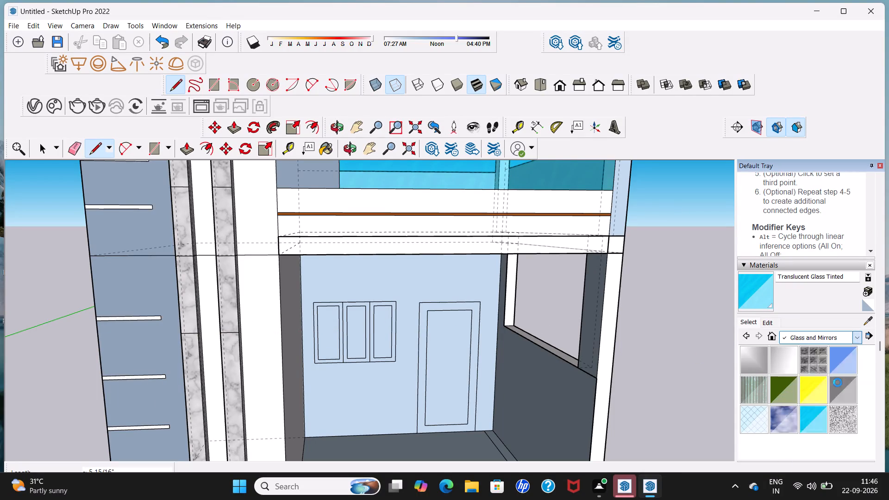
scroll(837, 376, down, 3)
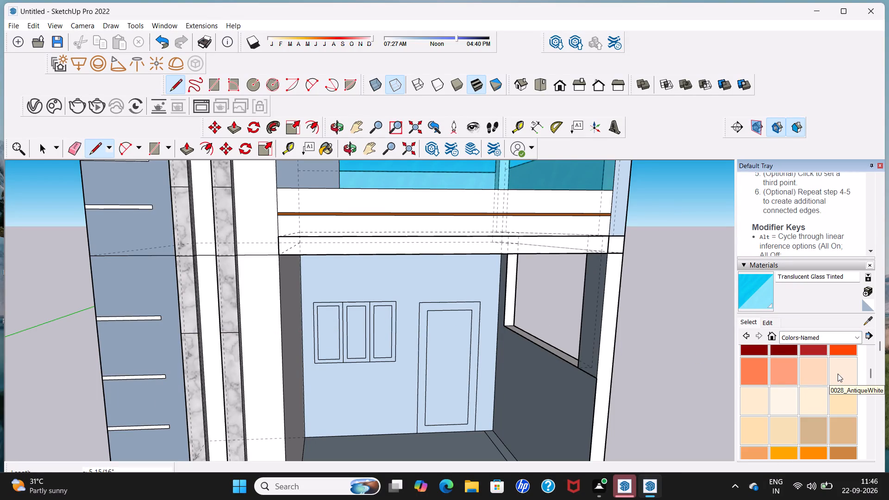
scroll(838, 374, up, 2)
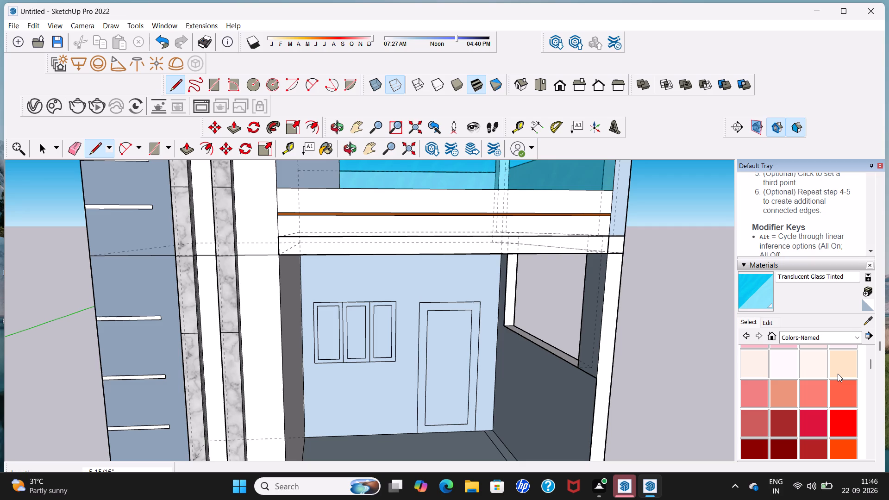
scroll(838, 374, down, 1)
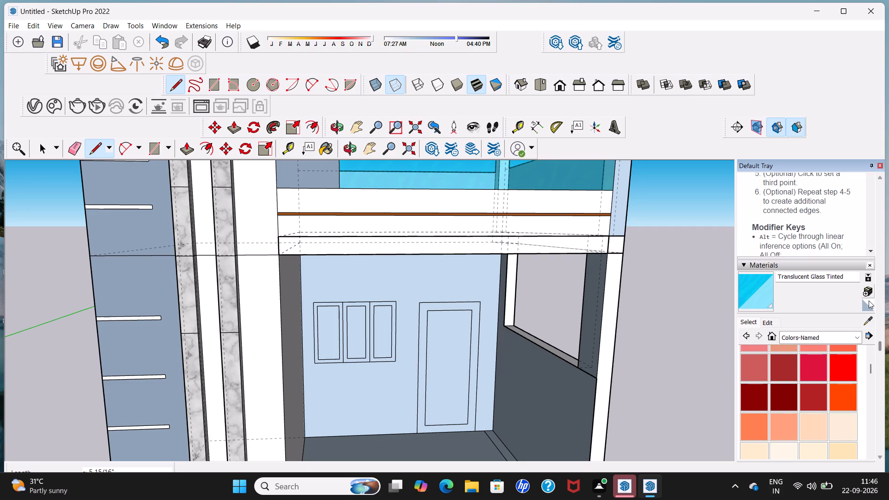
click(780, 367)
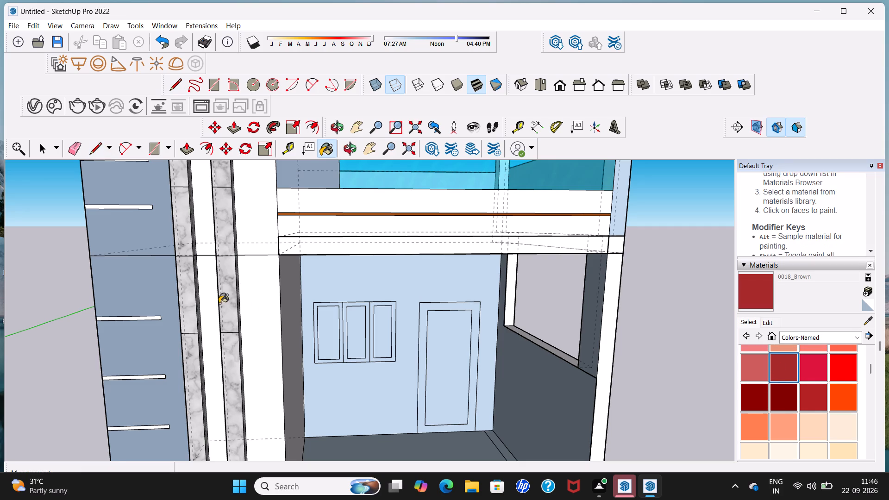
click(190, 311)
click(223, 297)
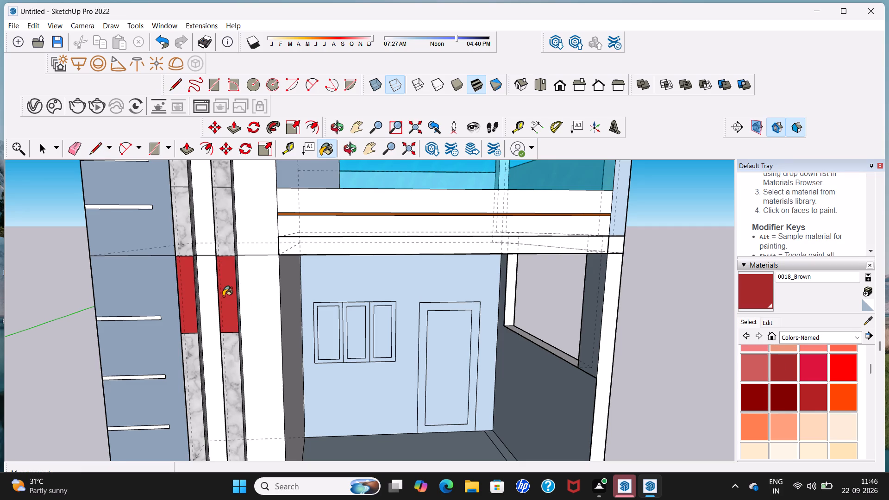
click(229, 236)
click(185, 239)
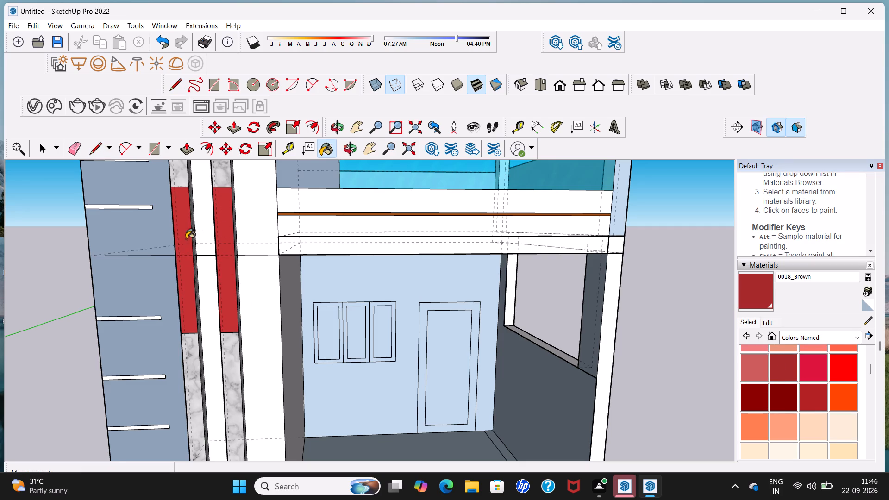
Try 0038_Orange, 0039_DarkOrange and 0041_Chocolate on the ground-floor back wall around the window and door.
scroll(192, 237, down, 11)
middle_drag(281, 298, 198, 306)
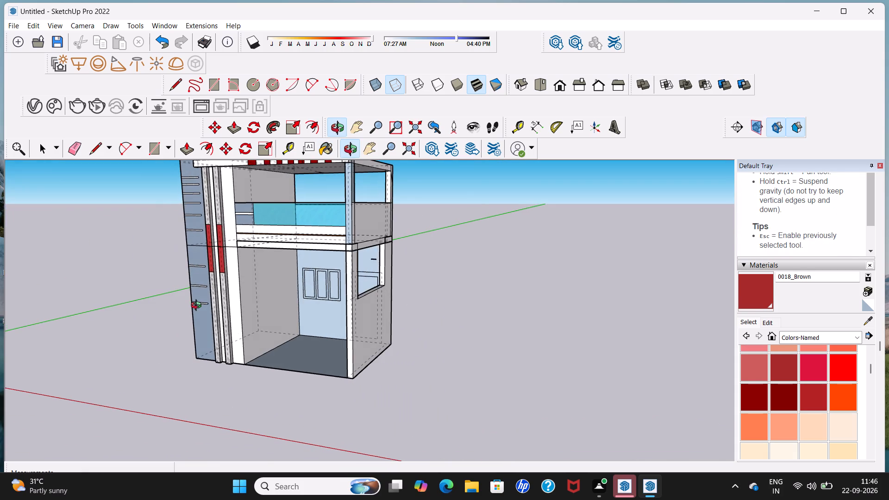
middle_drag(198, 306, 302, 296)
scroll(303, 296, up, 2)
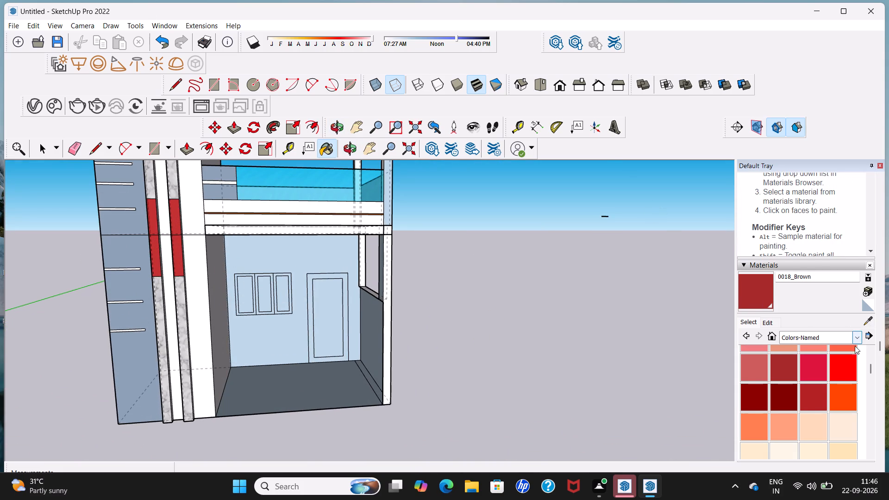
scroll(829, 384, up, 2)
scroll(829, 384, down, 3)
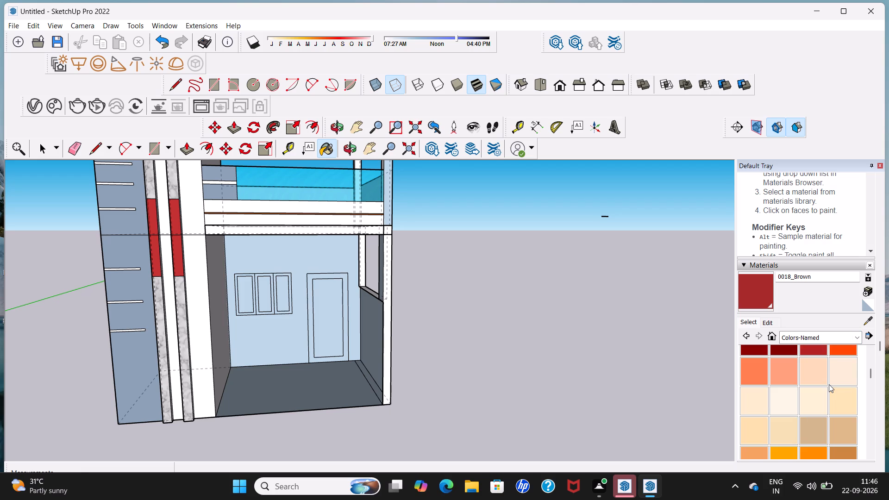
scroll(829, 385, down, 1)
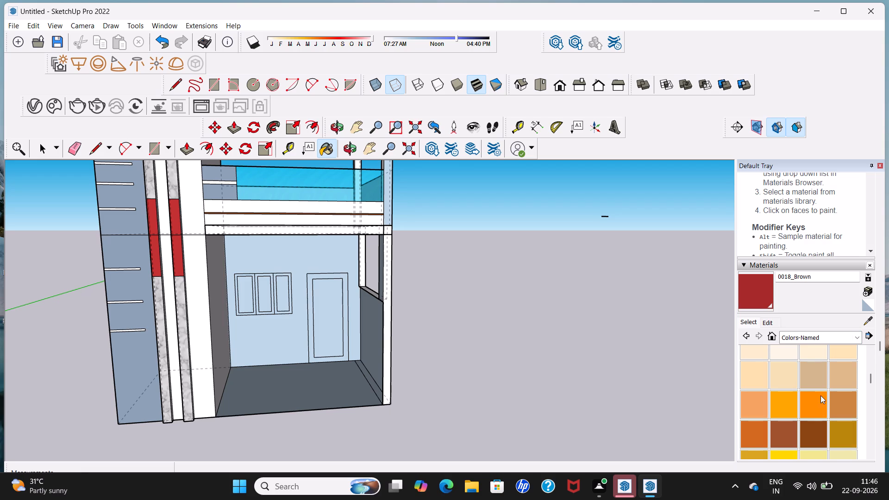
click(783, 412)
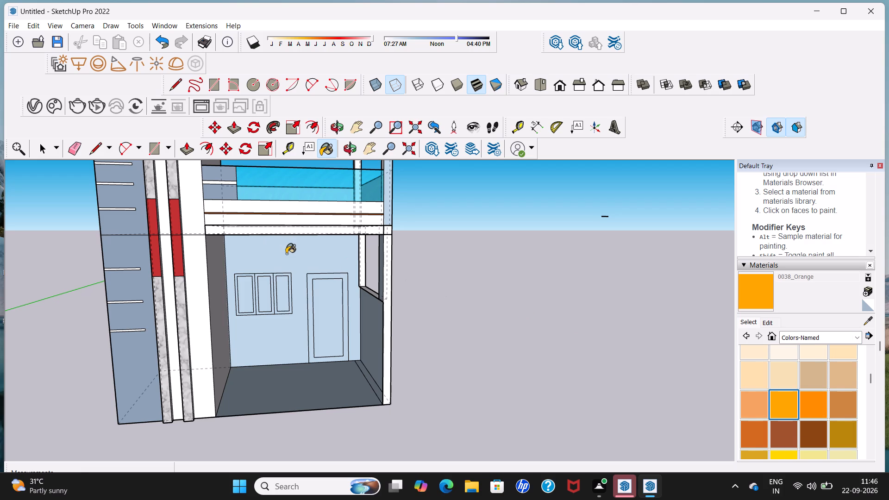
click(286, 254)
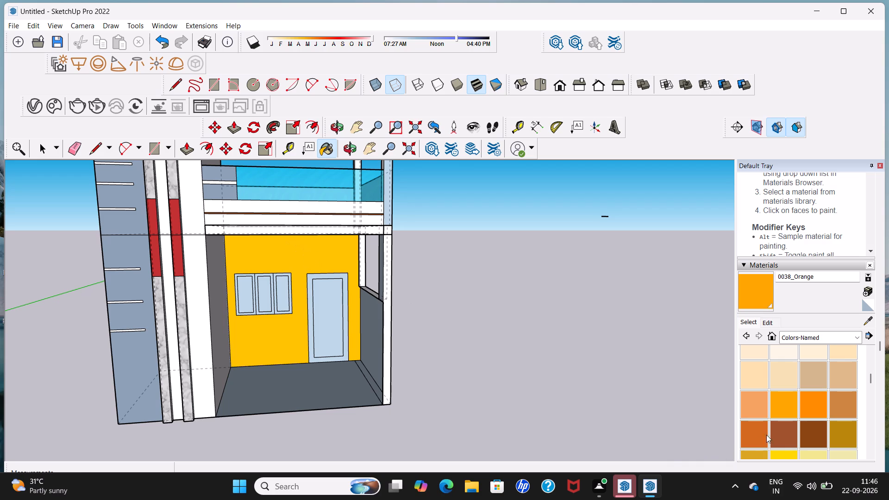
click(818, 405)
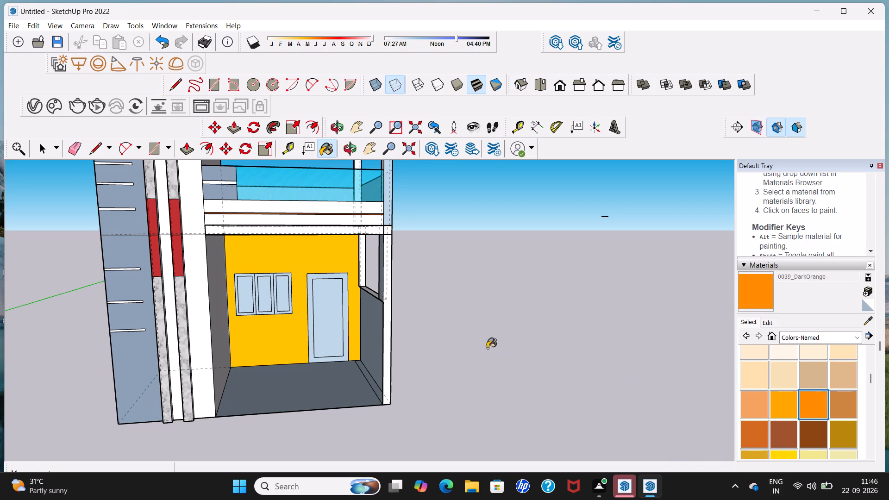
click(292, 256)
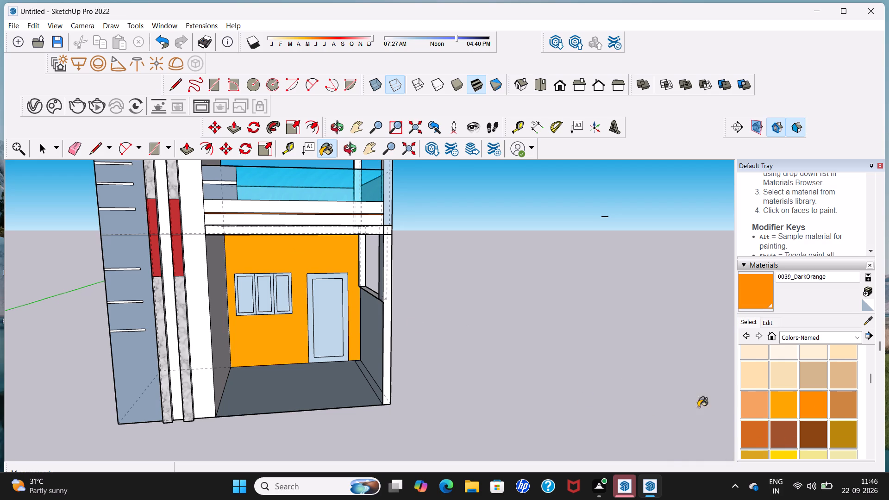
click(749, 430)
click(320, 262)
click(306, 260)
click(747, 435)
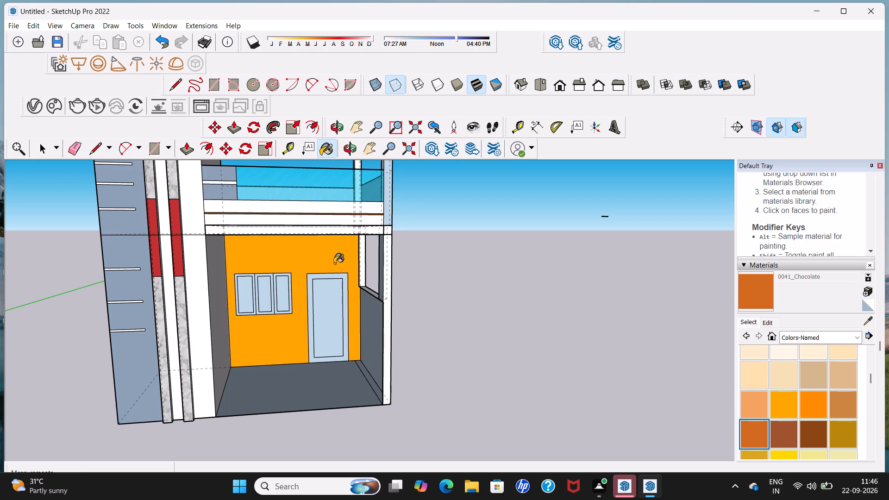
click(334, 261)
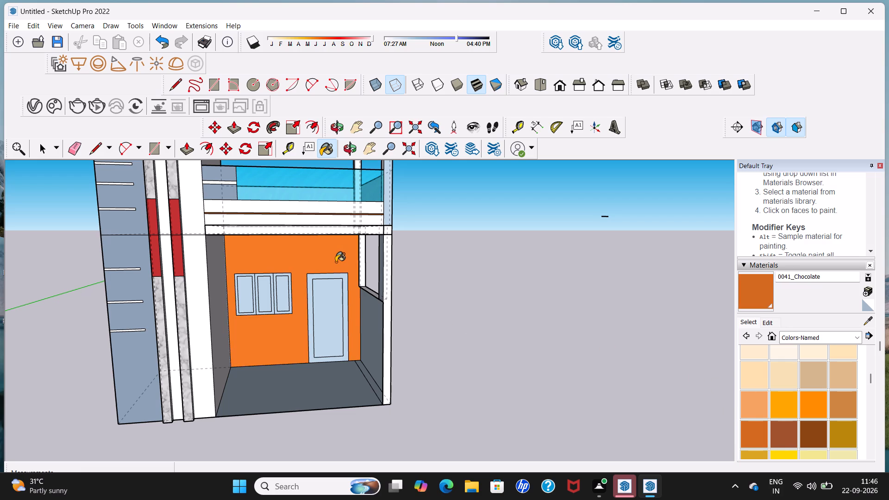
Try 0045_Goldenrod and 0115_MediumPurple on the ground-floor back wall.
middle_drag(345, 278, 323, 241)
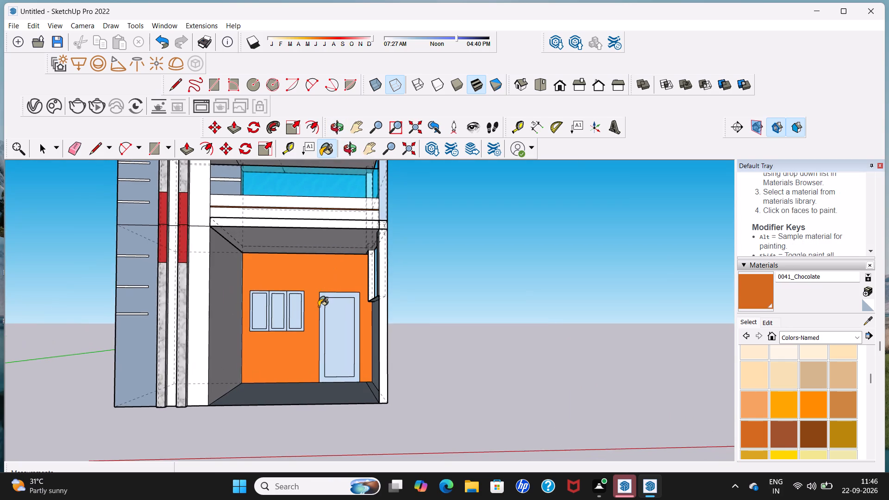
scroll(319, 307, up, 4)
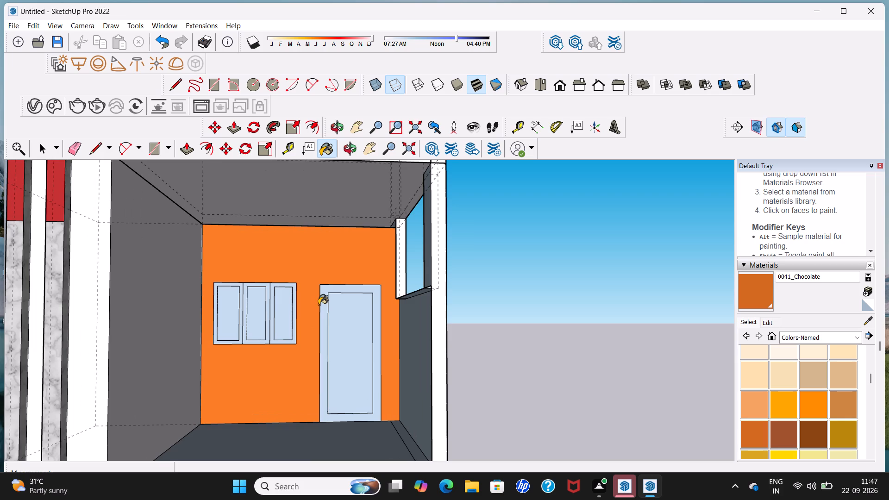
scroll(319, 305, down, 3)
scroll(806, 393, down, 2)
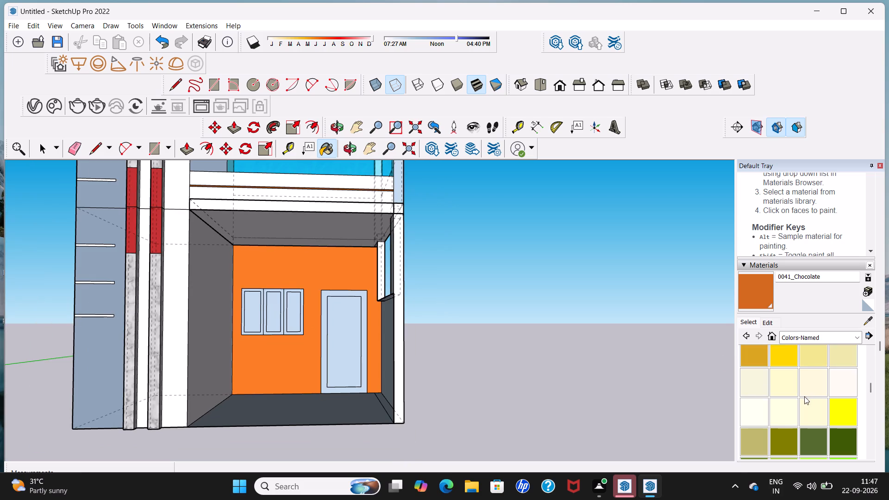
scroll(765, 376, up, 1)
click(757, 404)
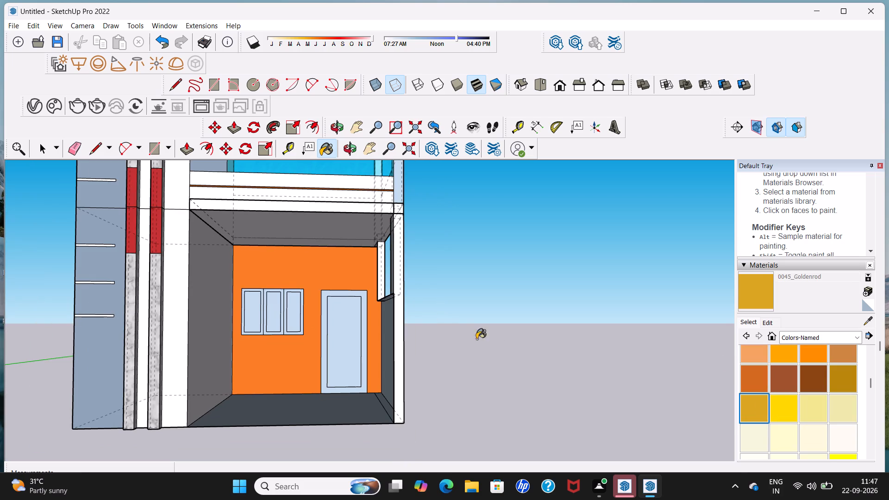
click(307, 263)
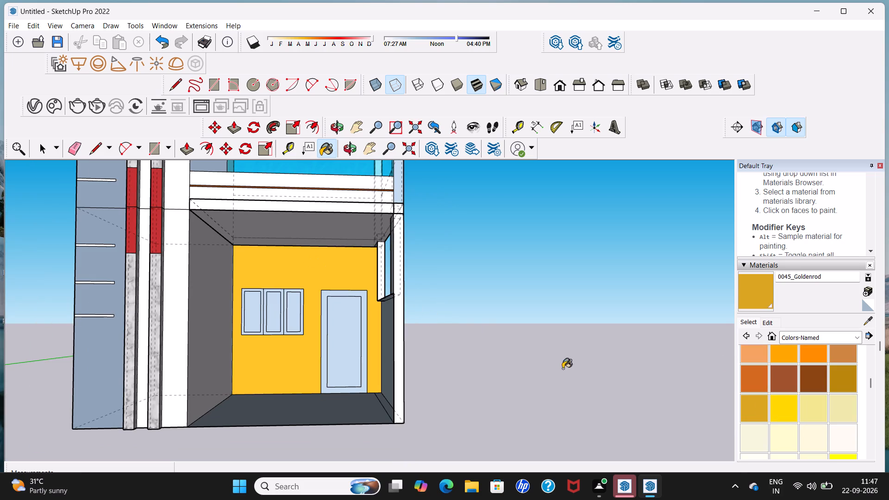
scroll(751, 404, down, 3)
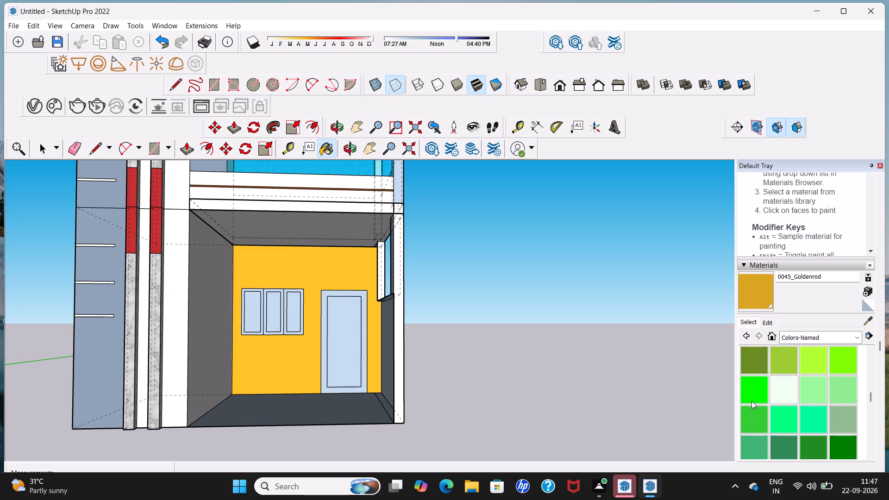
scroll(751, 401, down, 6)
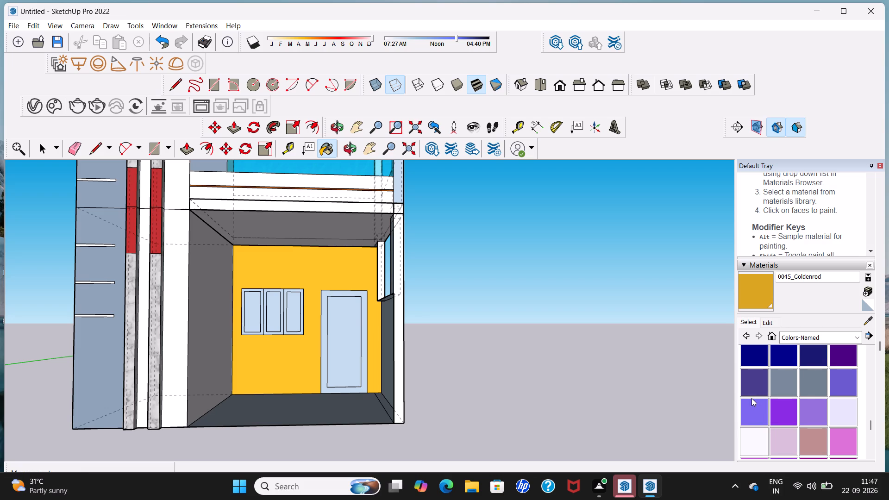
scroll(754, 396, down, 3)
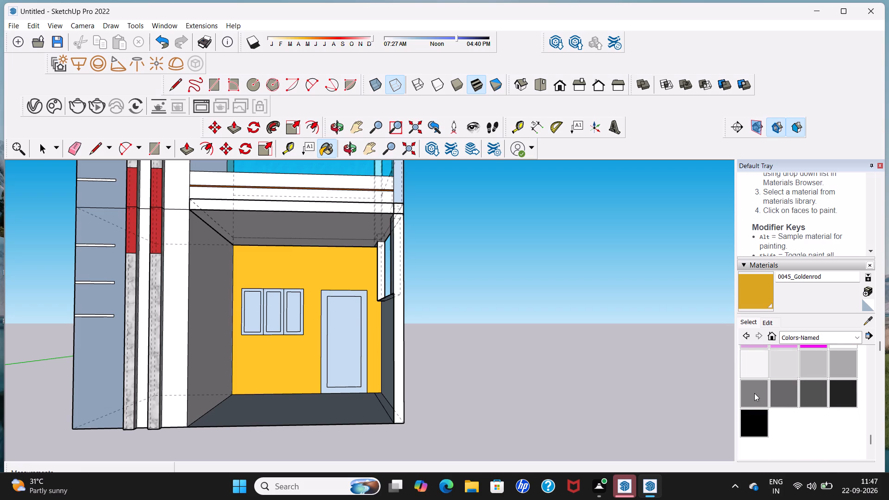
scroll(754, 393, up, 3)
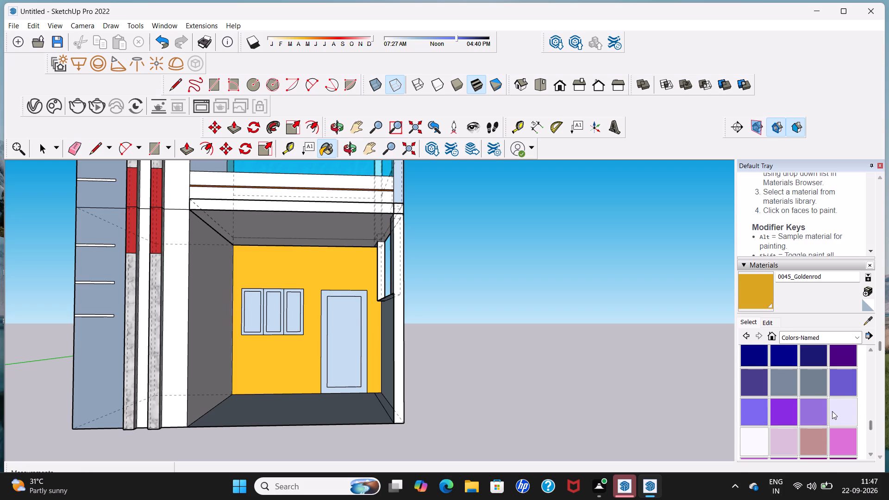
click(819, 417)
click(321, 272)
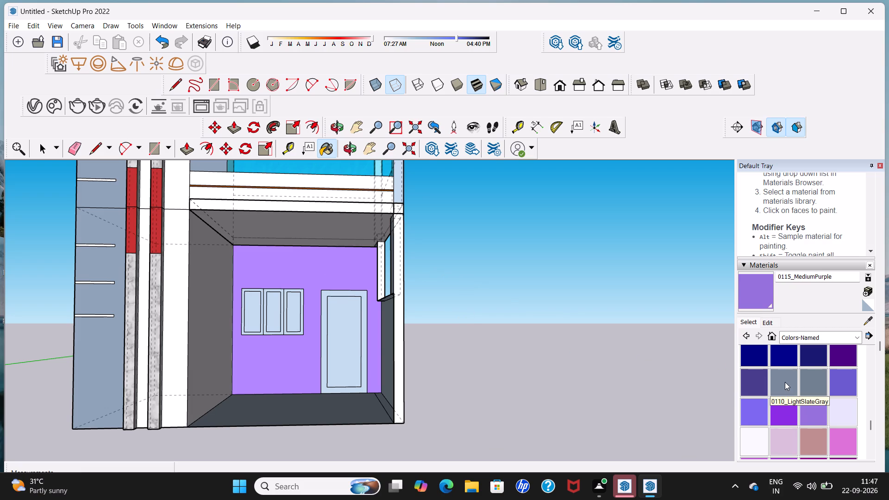
Paint the ground-floor back wall around the window and door with 0111_SlateGray.
click(820, 381)
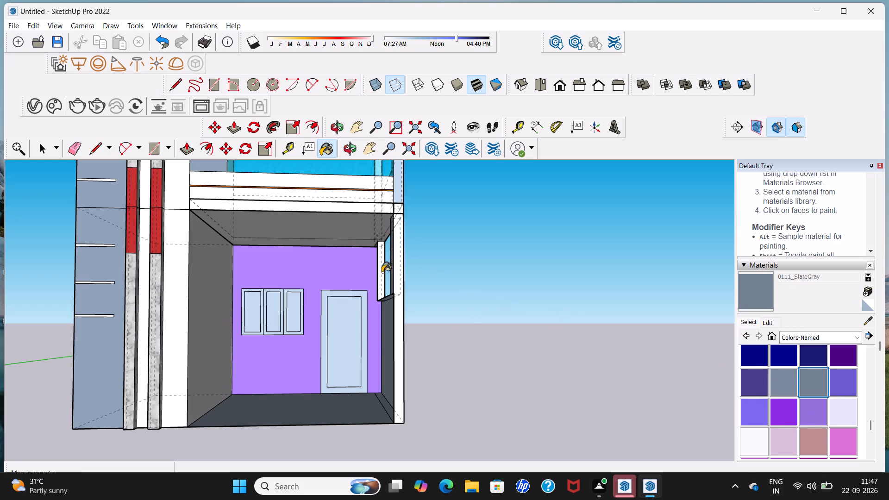
click(336, 272)
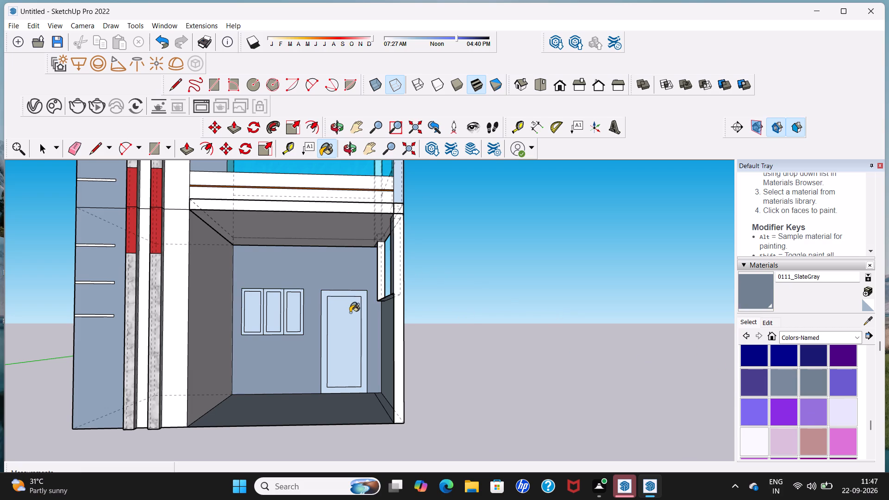
Paint the three ground-floor window frames and the door frame with Wood Veneer 01 from the Wood library.
scroll(351, 312, up, 3)
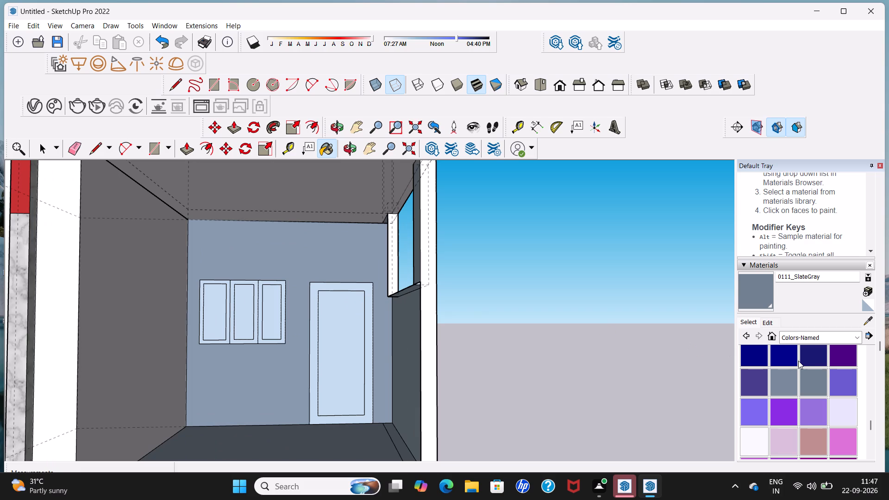
click(855, 341)
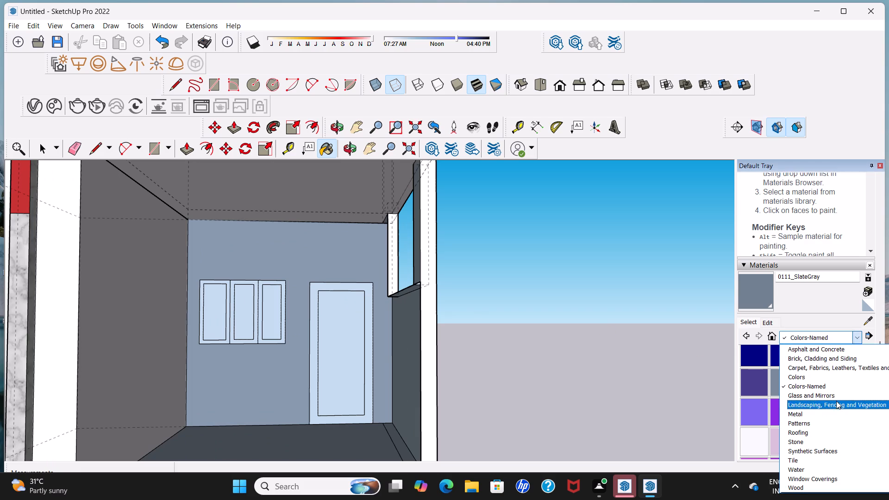
click(819, 497)
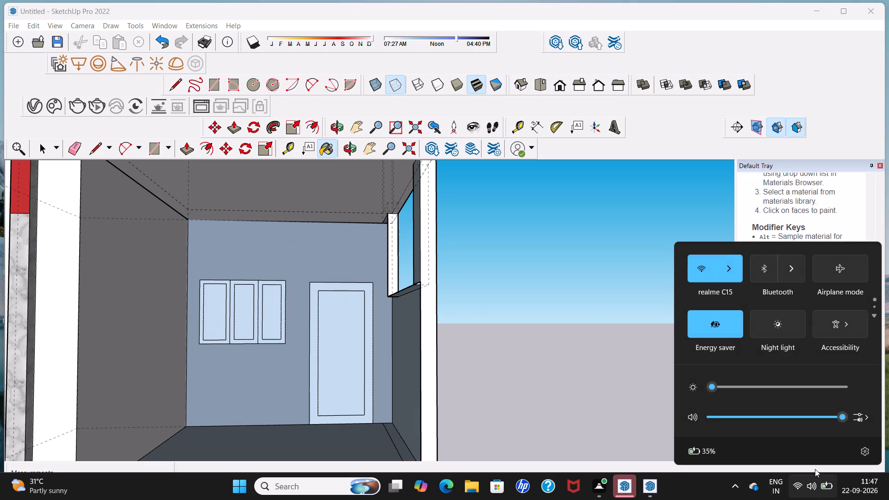
click(581, 400)
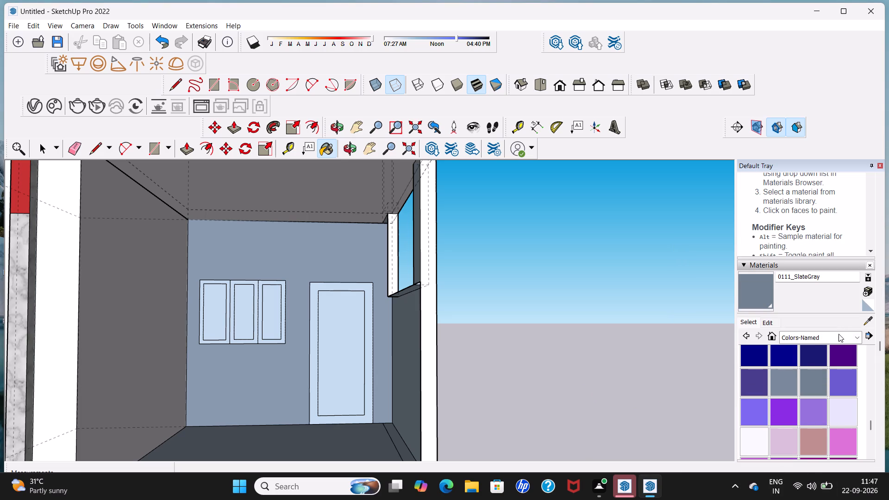
click(855, 335)
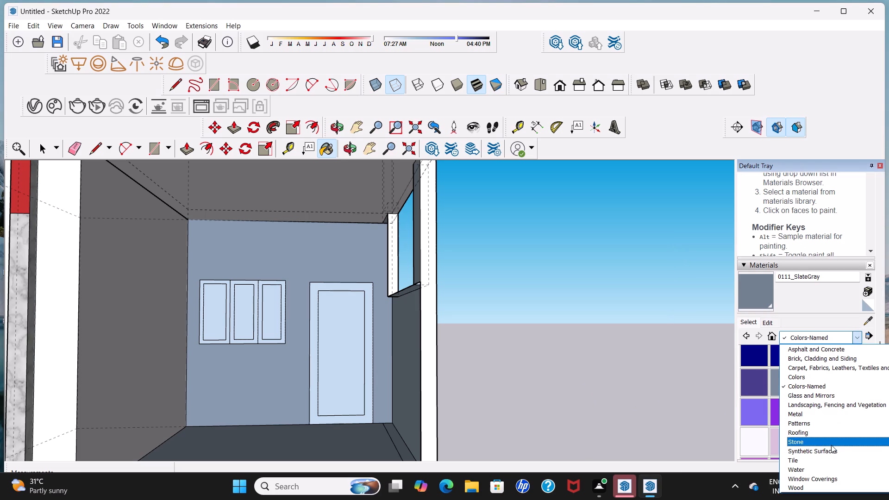
click(816, 486)
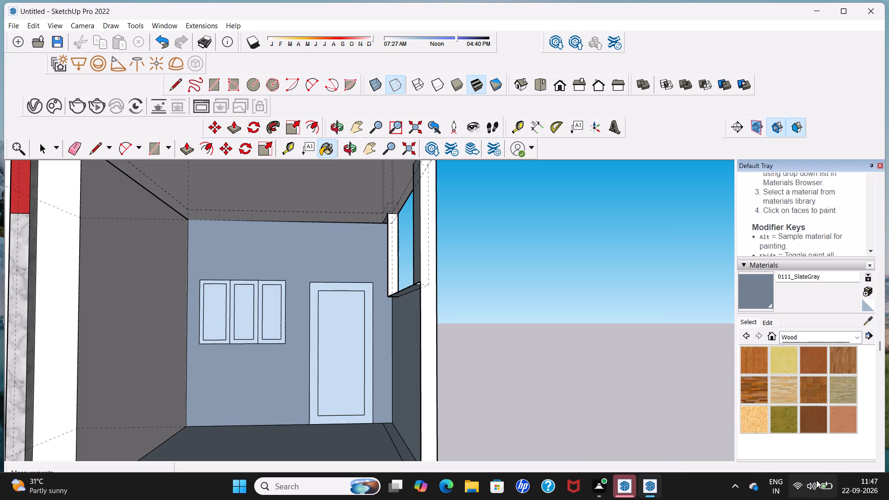
click(811, 420)
scroll(173, 317, up, 4)
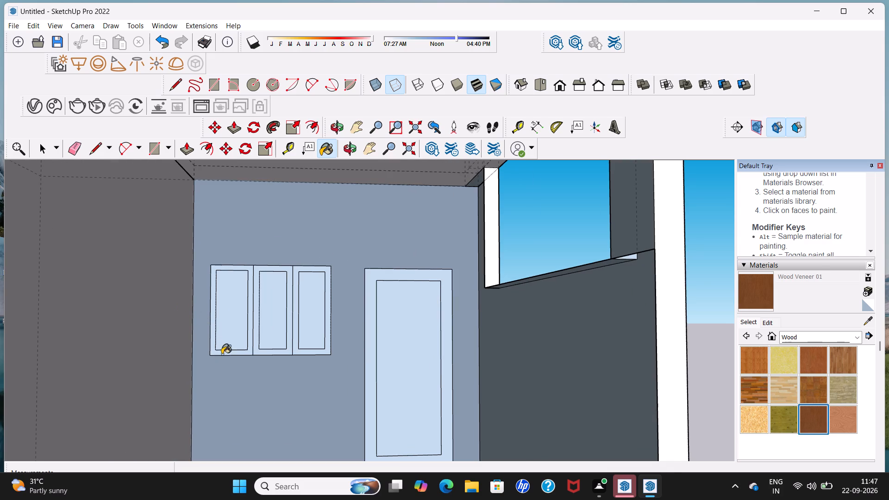
click(229, 351)
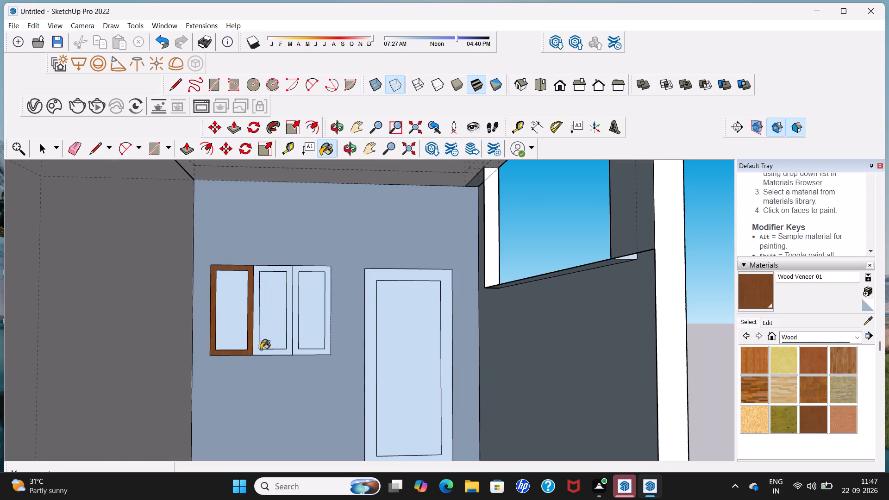
click(261, 353)
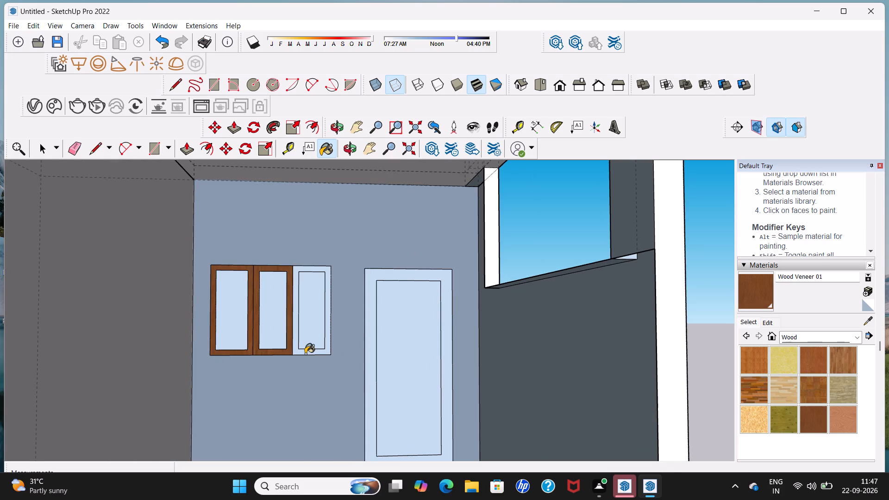
click(307, 351)
click(367, 356)
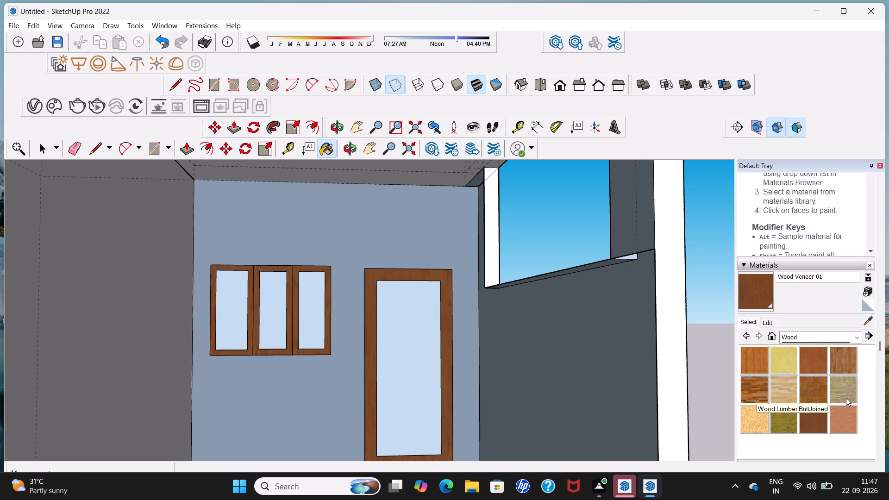
Paint the ground-floor door panel inside its frame with the Wood Floor material.
click(844, 361)
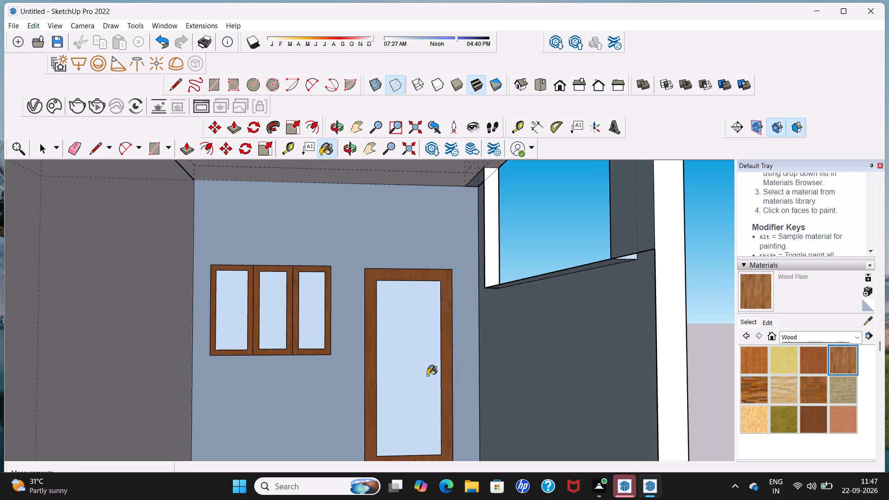
click(426, 375)
Paint the three ground-floor window panes with Translucent Glass Sky Reflection from the Glass and Mirrors library.
scroll(425, 377, down, 4)
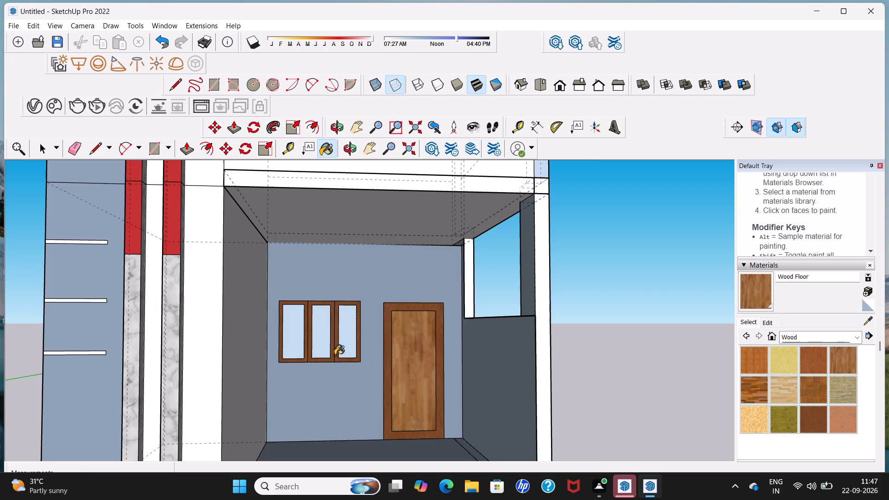
scroll(302, 331, up, 5)
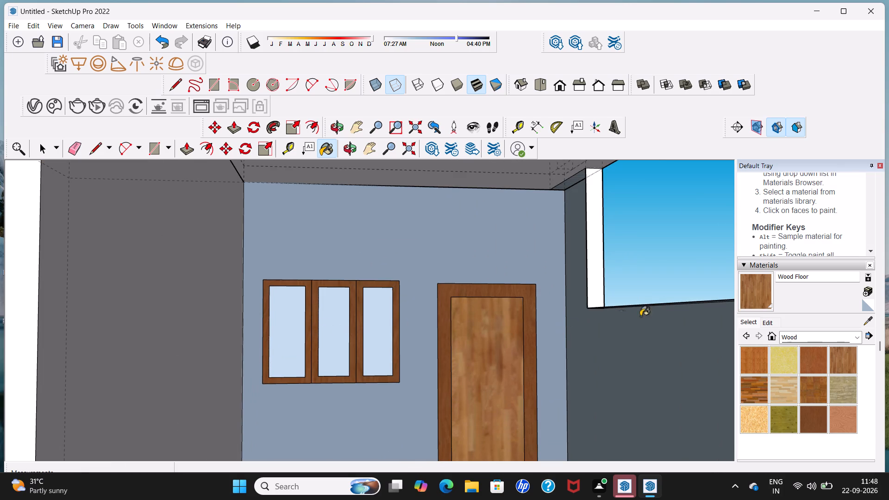
click(854, 340)
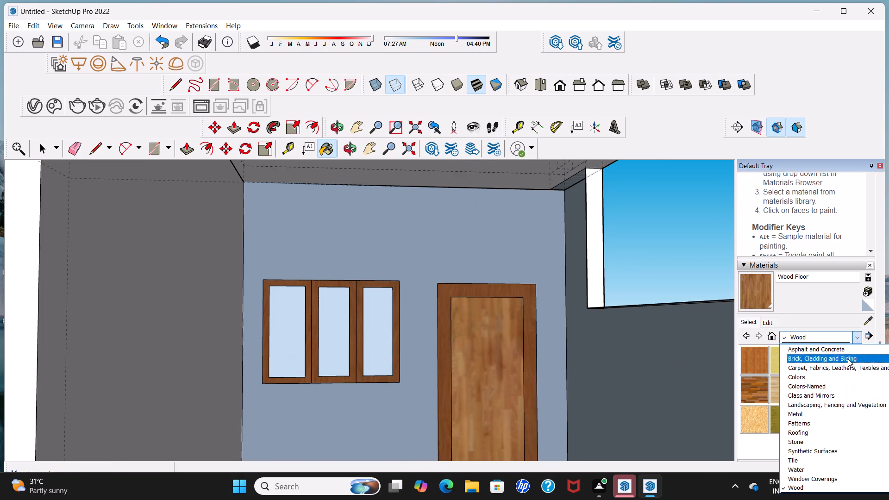
click(845, 393)
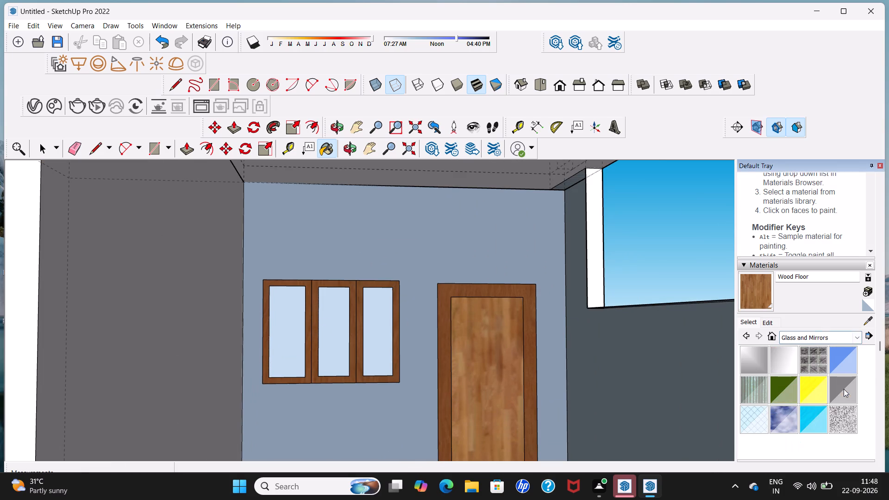
click(785, 425)
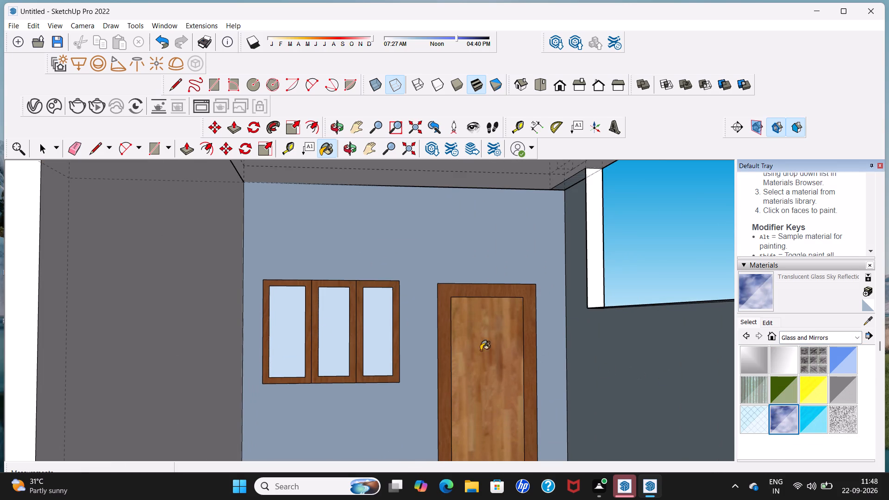
click(371, 331)
click(341, 331)
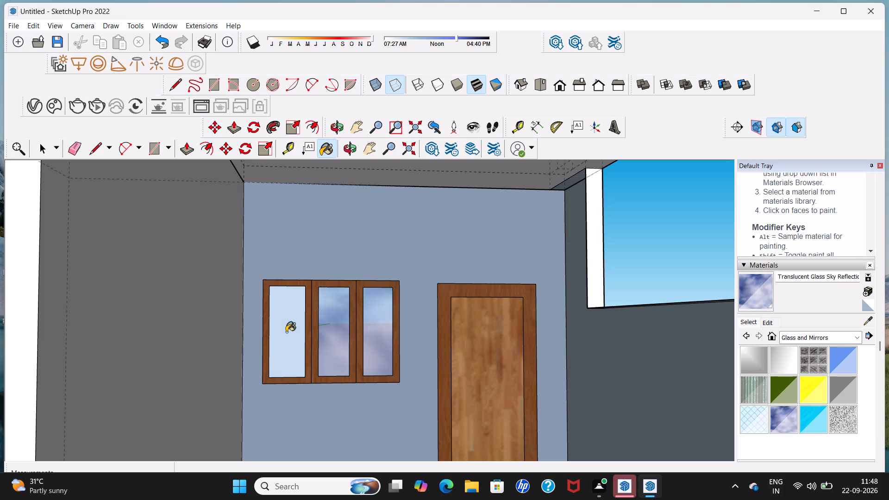
click(280, 331)
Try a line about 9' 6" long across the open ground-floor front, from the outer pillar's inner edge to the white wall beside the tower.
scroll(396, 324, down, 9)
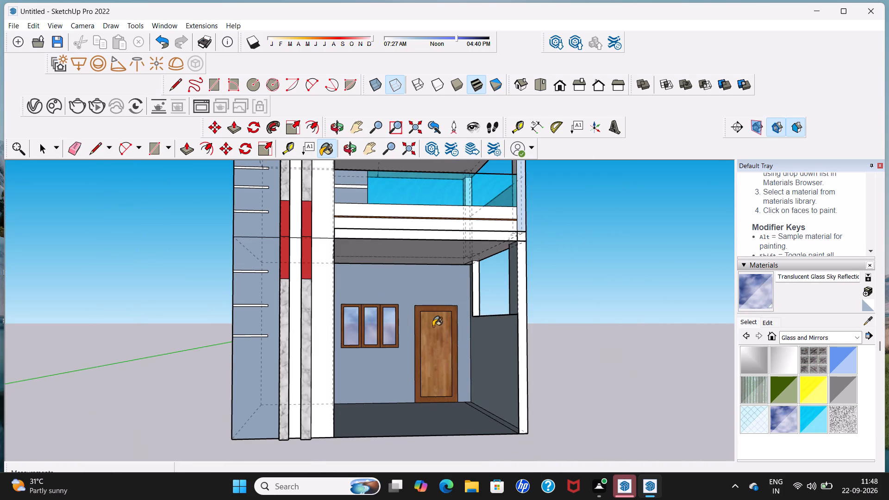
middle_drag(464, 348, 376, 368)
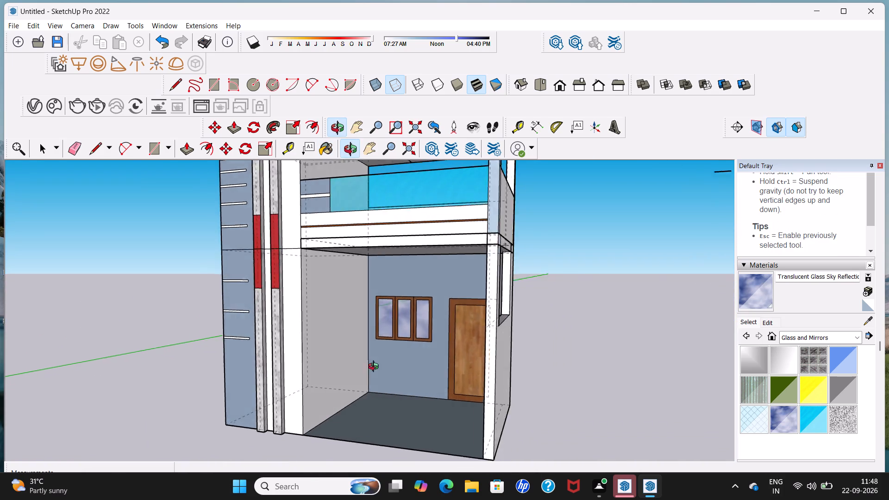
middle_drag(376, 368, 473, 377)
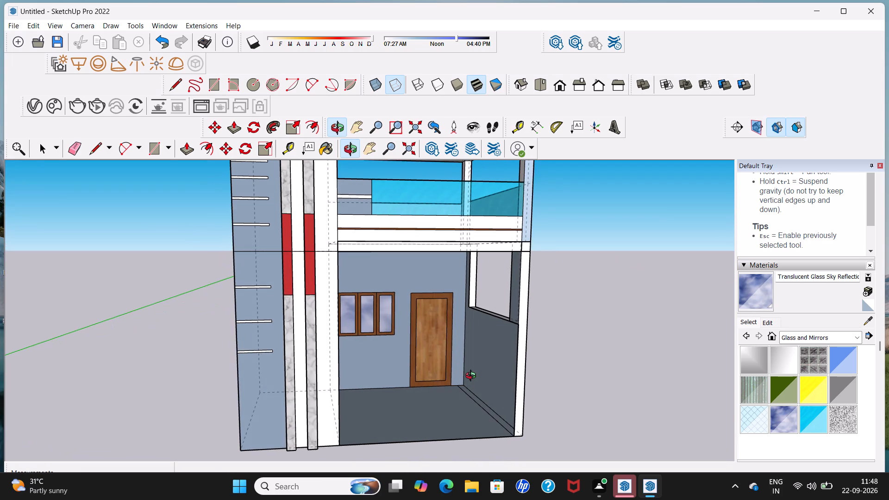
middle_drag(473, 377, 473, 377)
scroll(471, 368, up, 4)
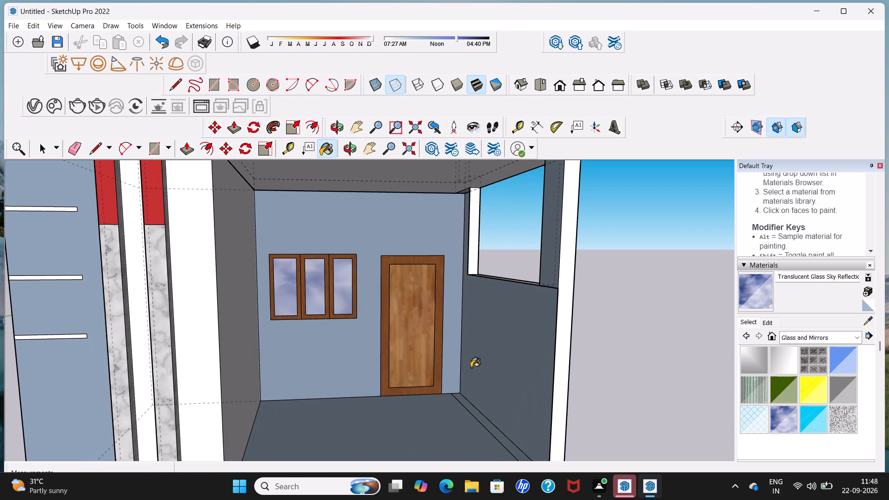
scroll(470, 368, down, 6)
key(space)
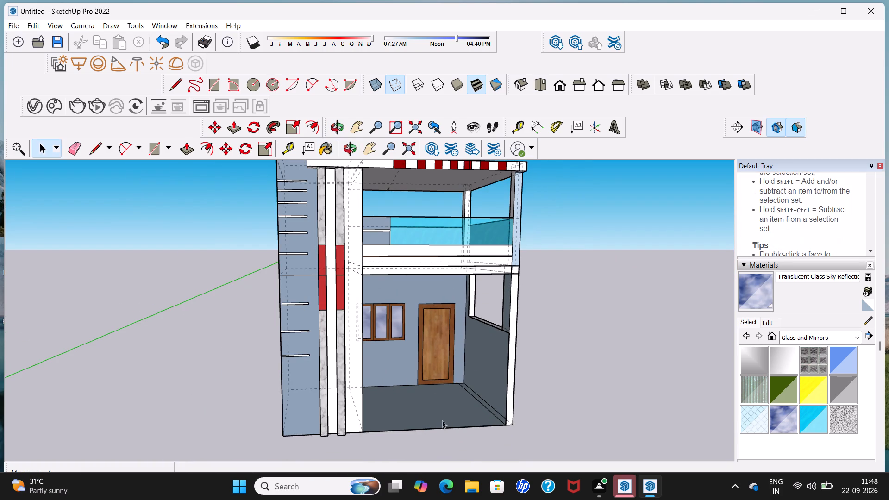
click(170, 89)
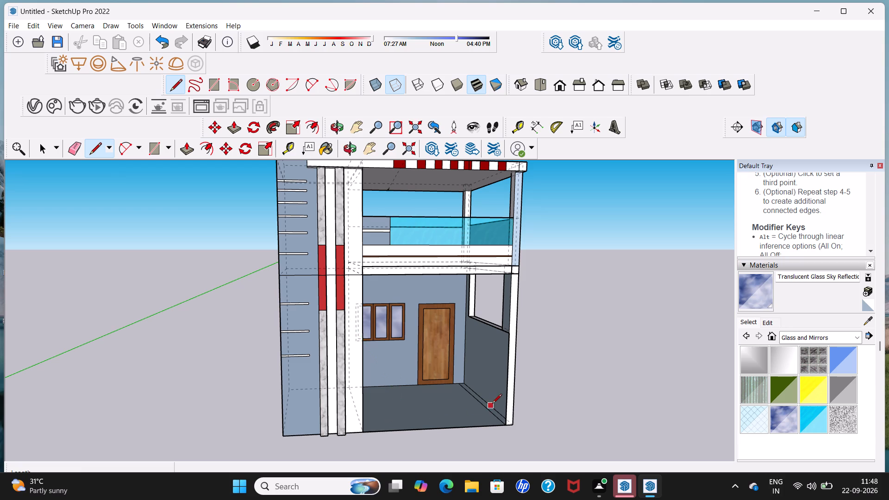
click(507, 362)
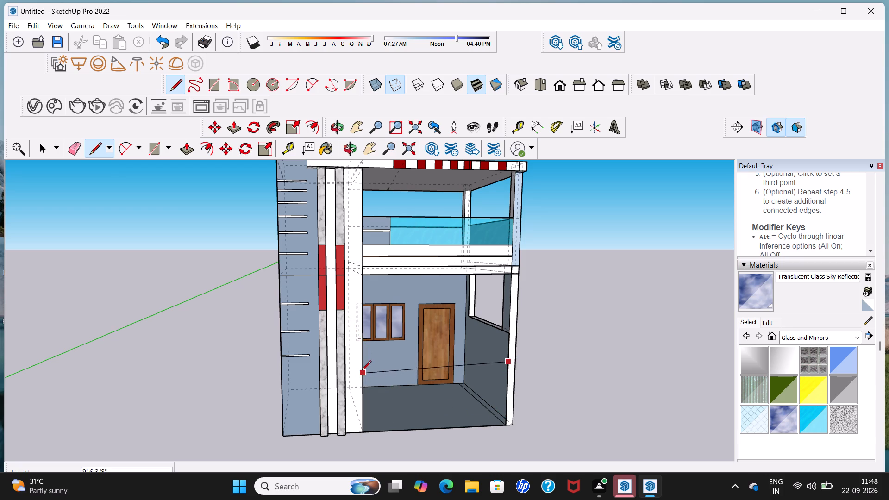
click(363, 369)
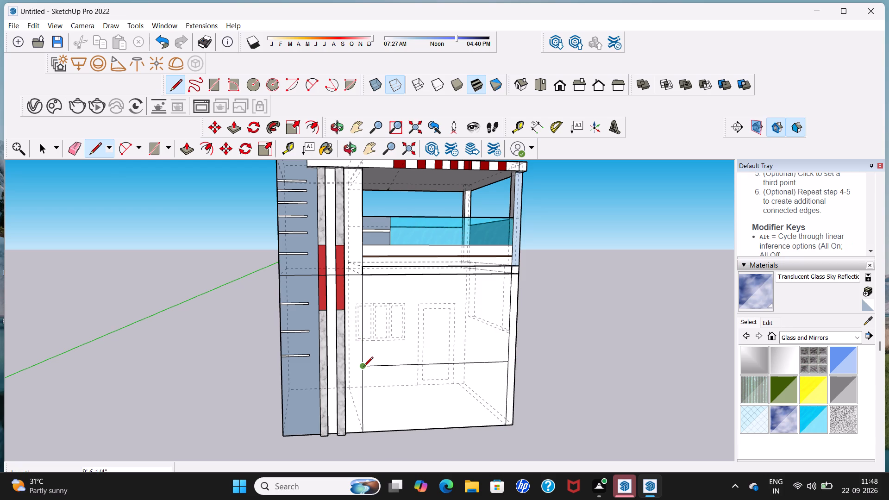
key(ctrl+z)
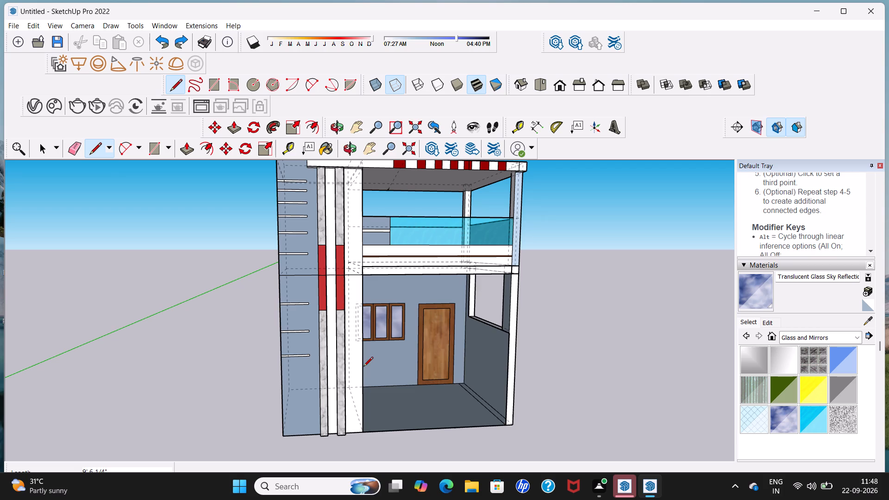
Examine the ground-floor room's floor and the narrow strip along the base of the side wall with the opening.
middle_drag(432, 387, 398, 424)
scroll(398, 424, up, 3)
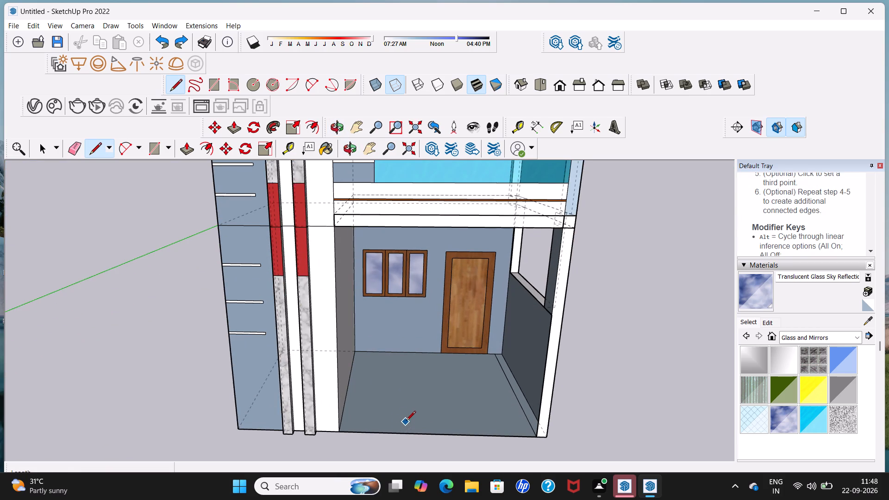
scroll(514, 396, up, 2)
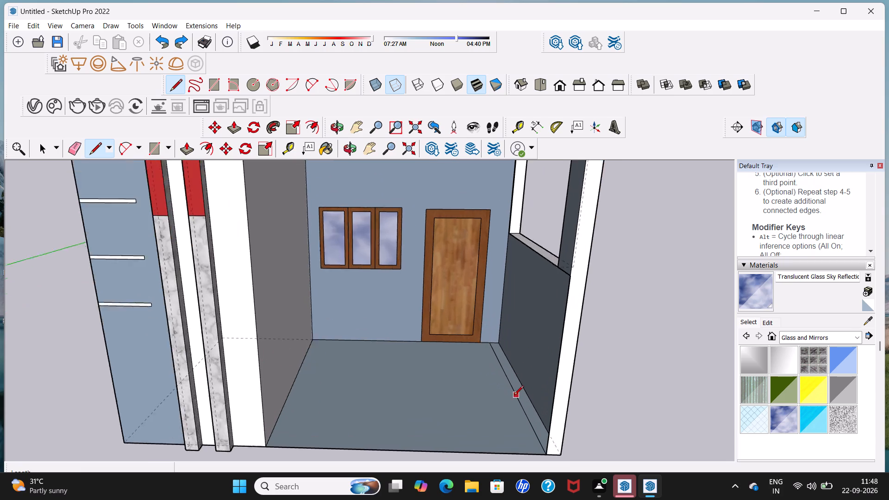
scroll(514, 396, up, 3)
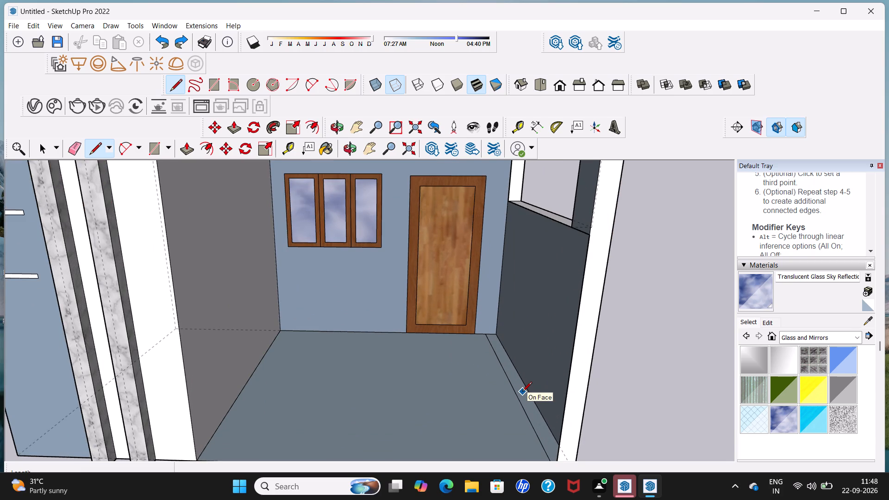
scroll(514, 394, down, 5)
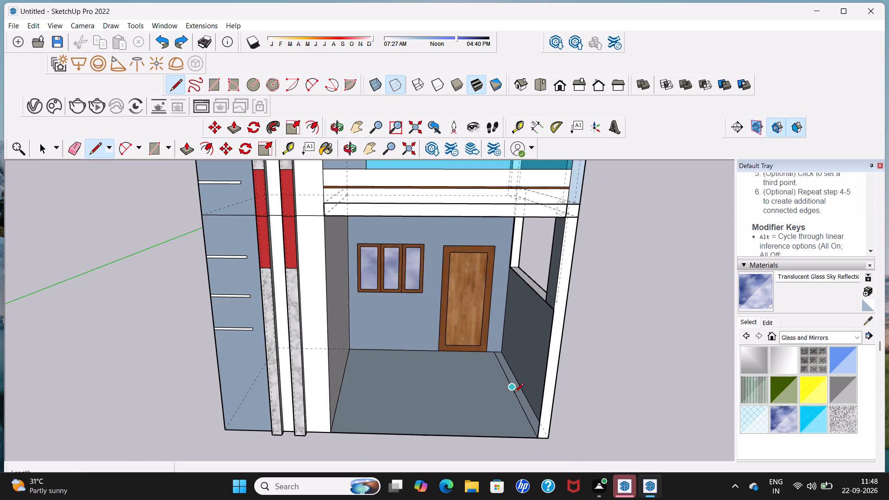
scroll(514, 393, down, 5)
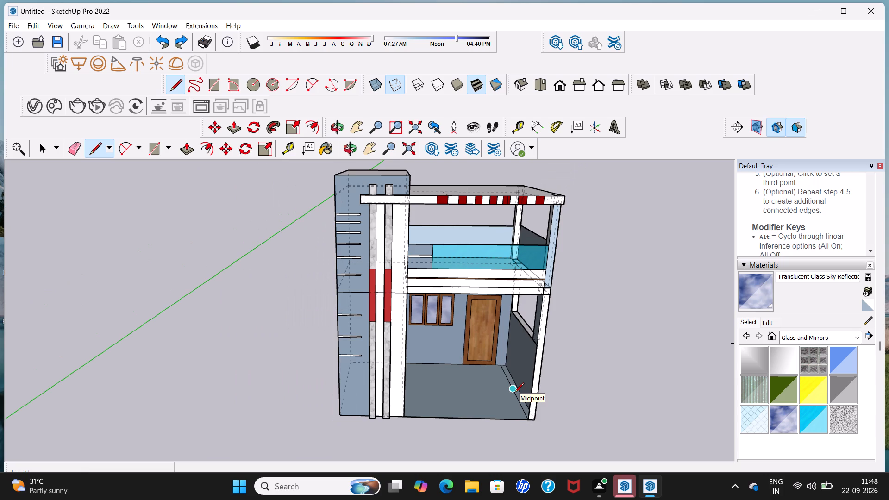
scroll(514, 393, up, 3)
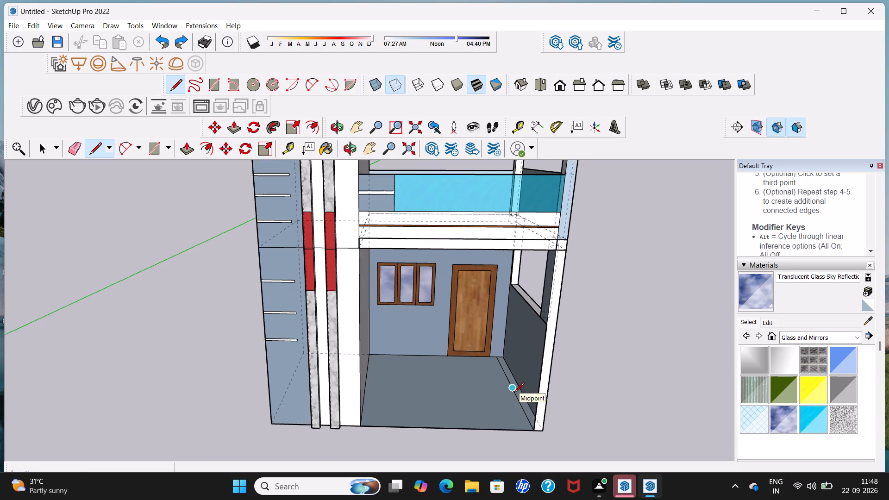
scroll(512, 391, up, 8)
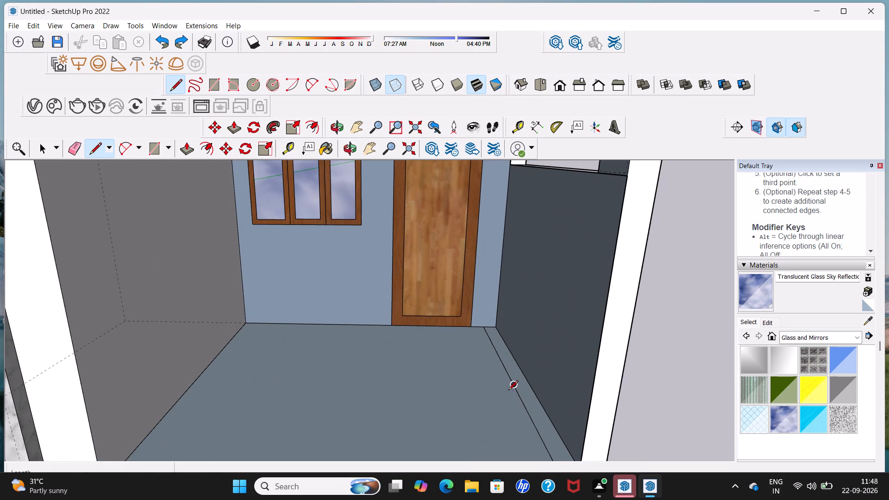
scroll(508, 391, down, 6)
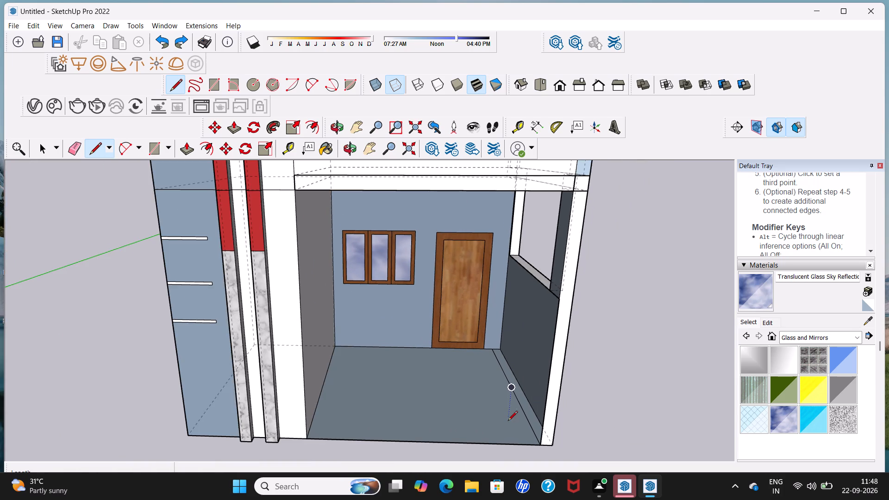
Draw a line about 9' 6" long across the ground-floor room's floor, marking a narrow strip along the open front edge.
scroll(512, 431, up, 4)
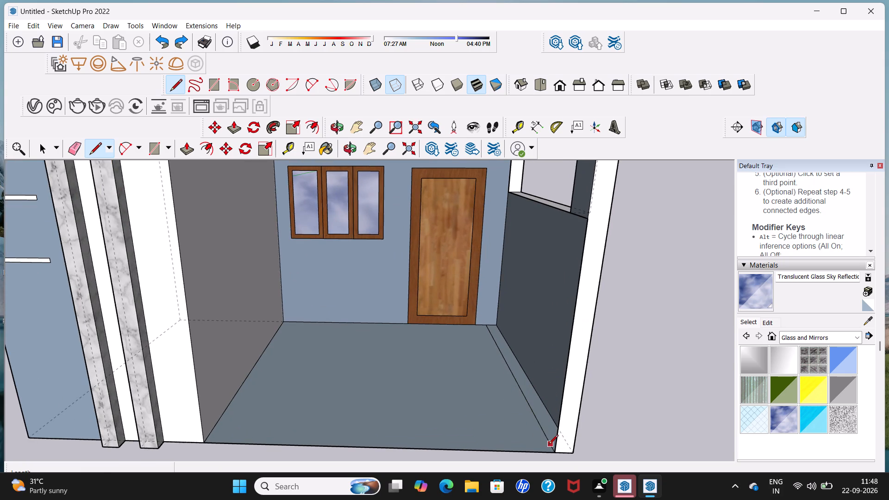
click(549, 445)
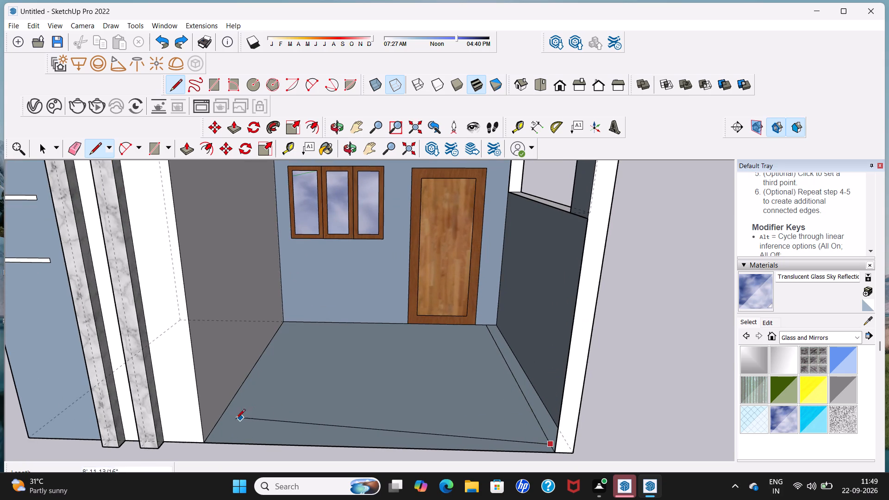
click(213, 435)
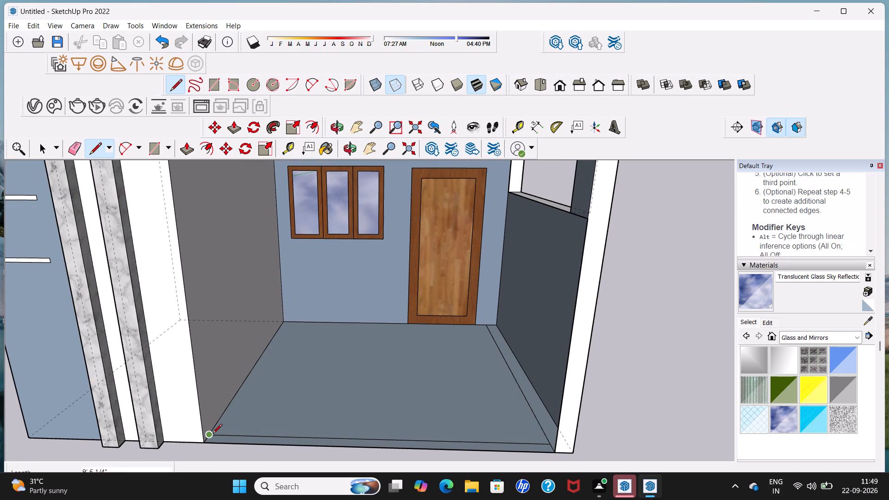
scroll(214, 430, down, 4)
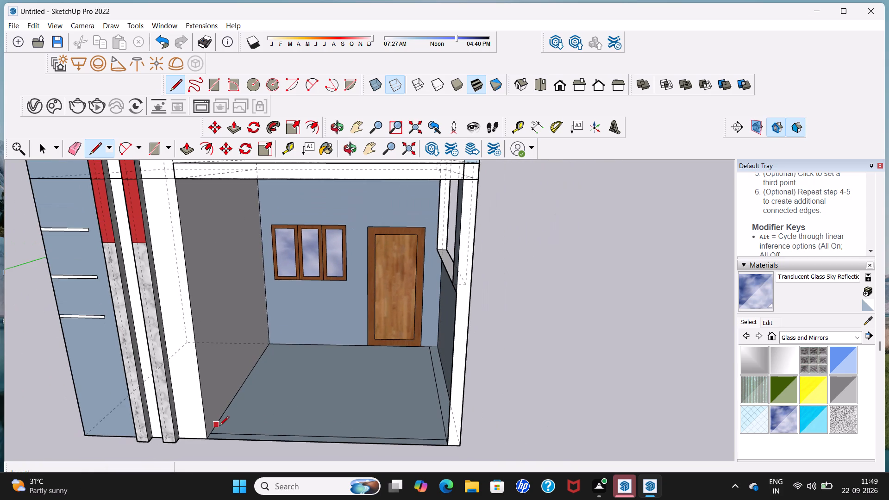
key(space)
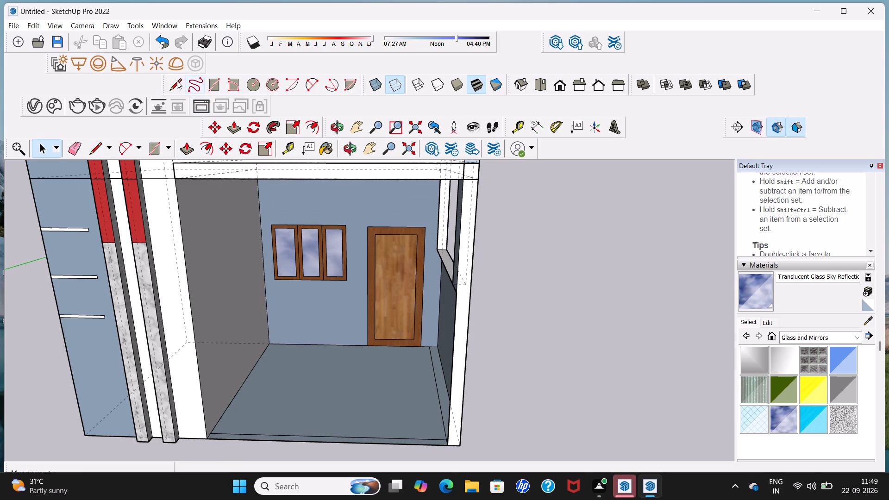
Push/Pull the narrow front floor strip up about 2' 10" to form a low wall across the open ground-floor front.
click(235, 132)
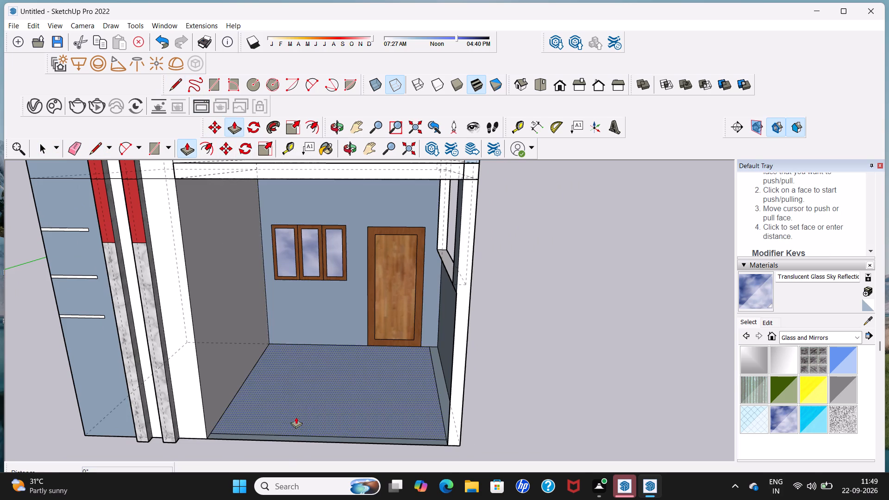
scroll(299, 434, up, 5)
click(299, 437)
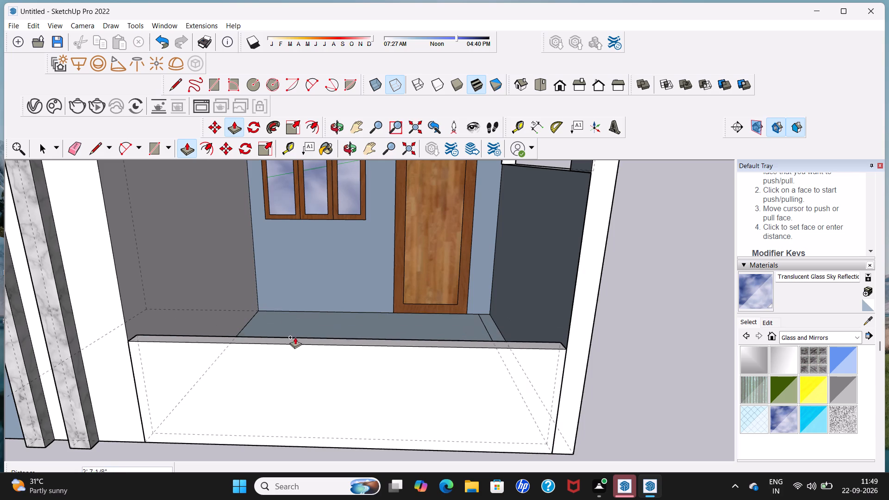
middle_drag(291, 337, 286, 281)
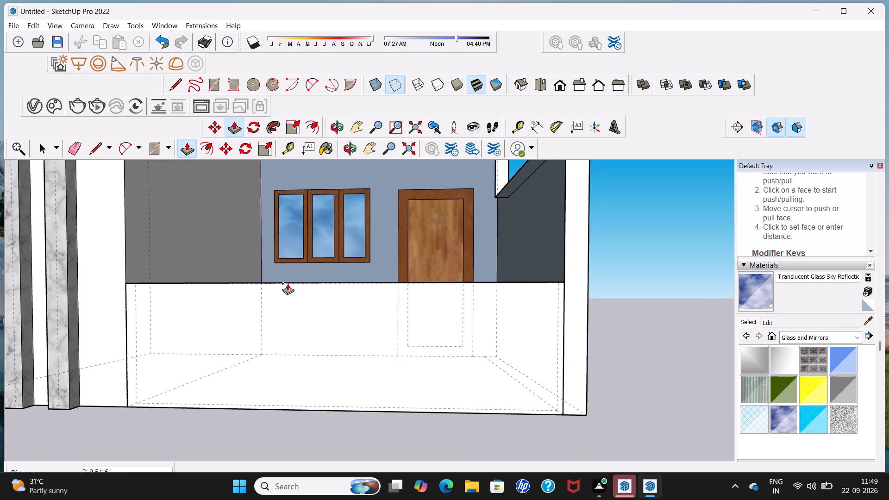
click(289, 280)
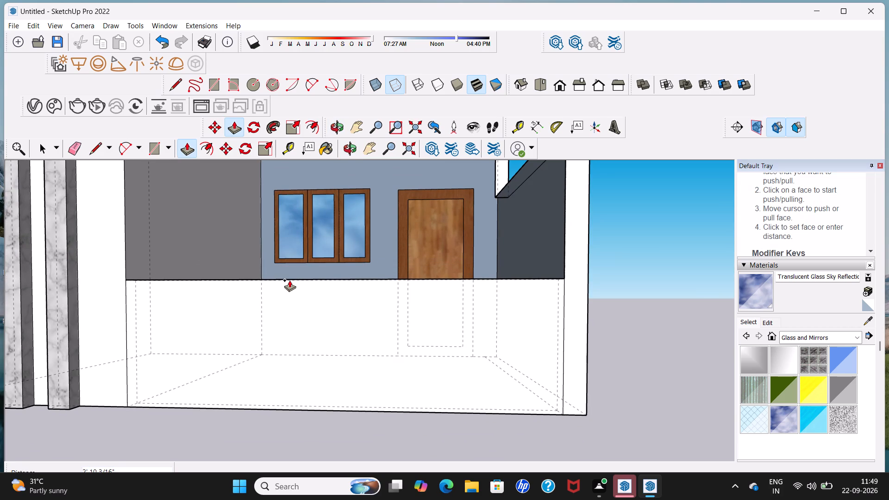
key(space)
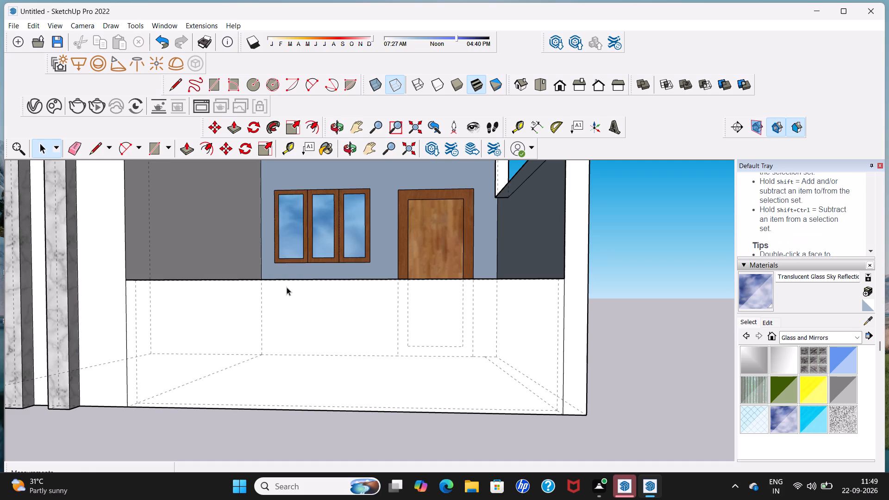
Draw two closely spaced vertical lines down the full height of the low front wall's outer face, near the ground-floor door side.
middle_drag(419, 304, 413, 396)
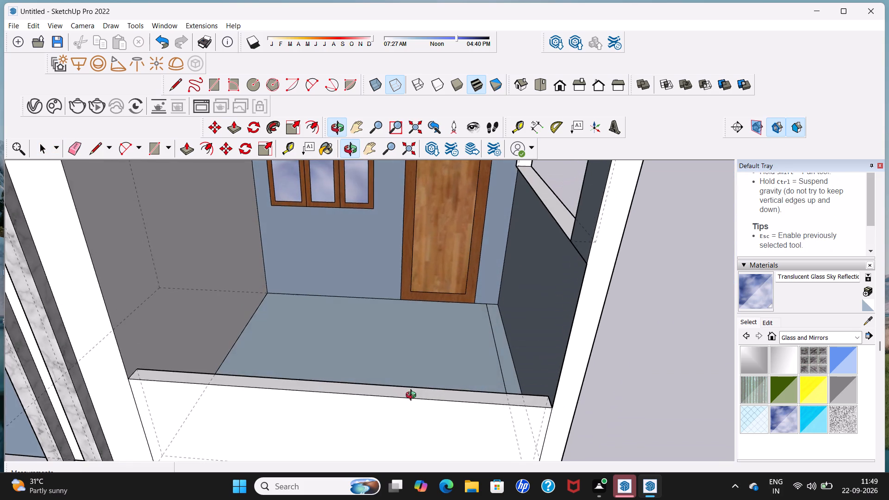
middle_drag(413, 396, 414, 377)
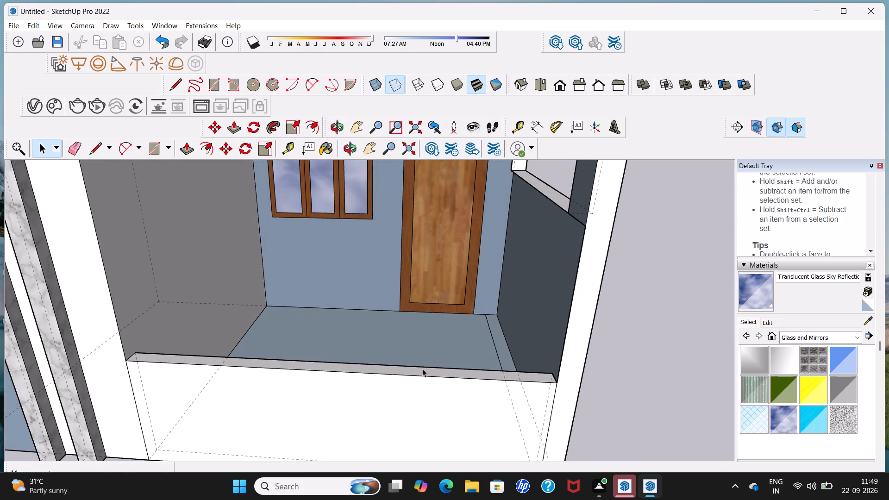
middle_drag(429, 399, 482, 330)
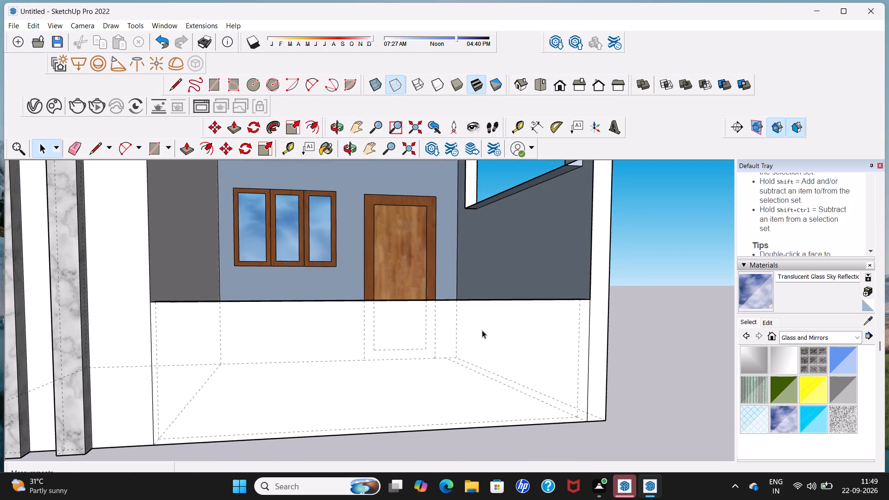
click(175, 85)
click(450, 300)
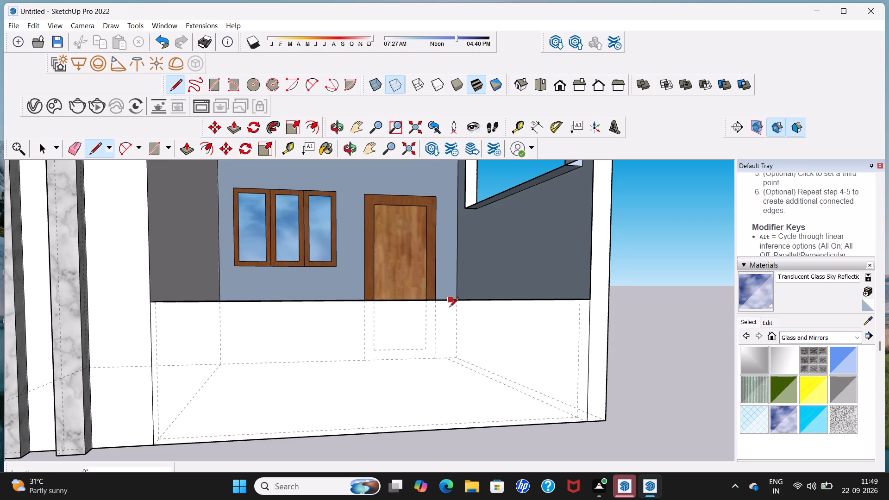
click(447, 431)
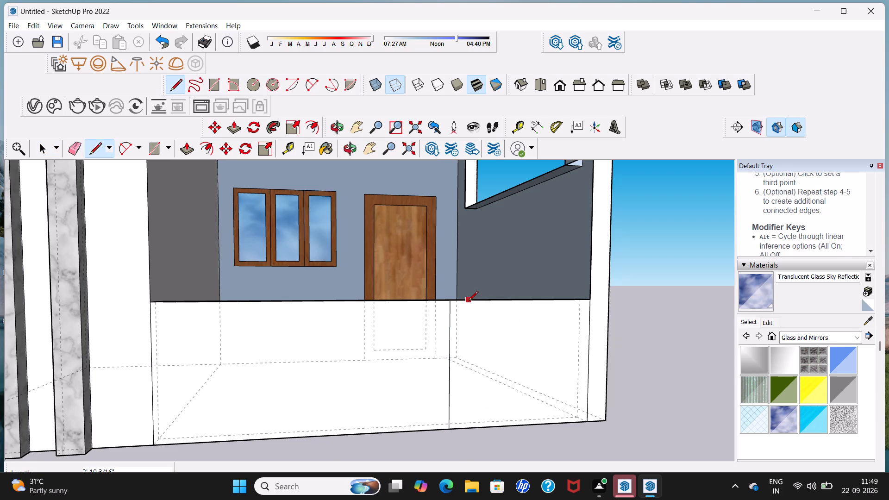
click(469, 301)
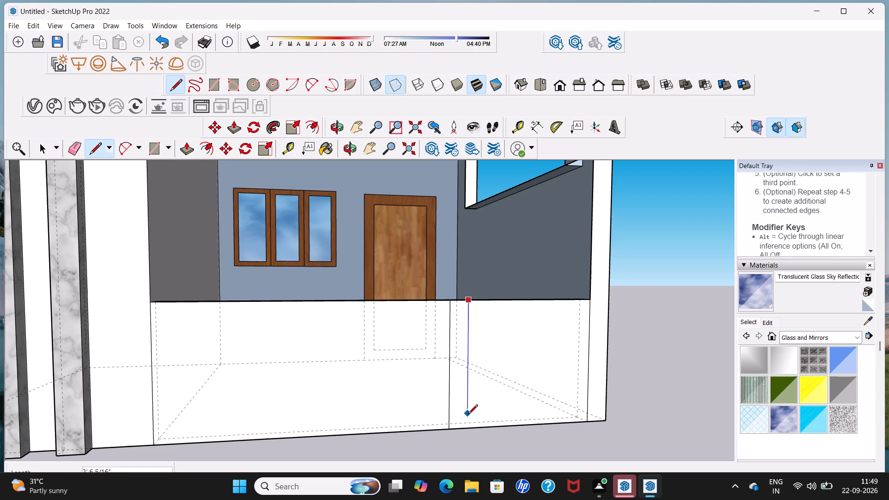
click(469, 426)
Continue both vertical lines across the low front wall's top face to its inner edge.
middle_drag(438, 332, 426, 455)
scroll(435, 336, down, 1)
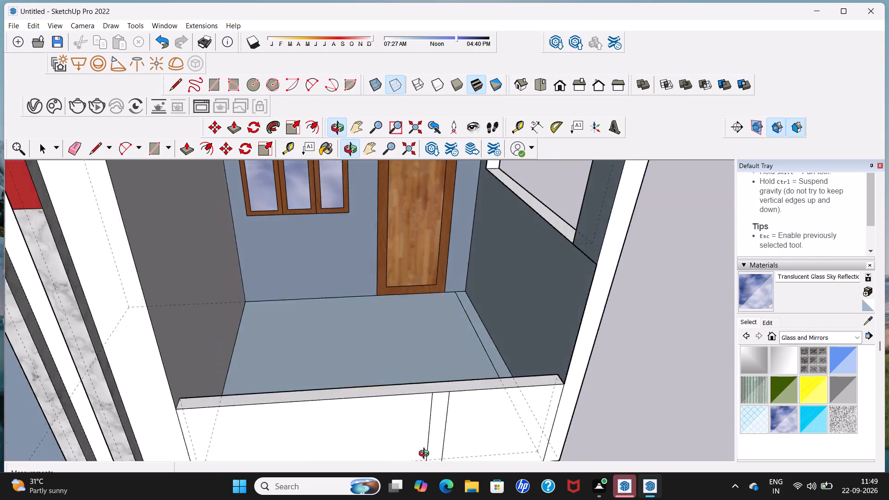
middle_drag(426, 455, 426, 460)
scroll(438, 418, up, 4)
click(433, 418)
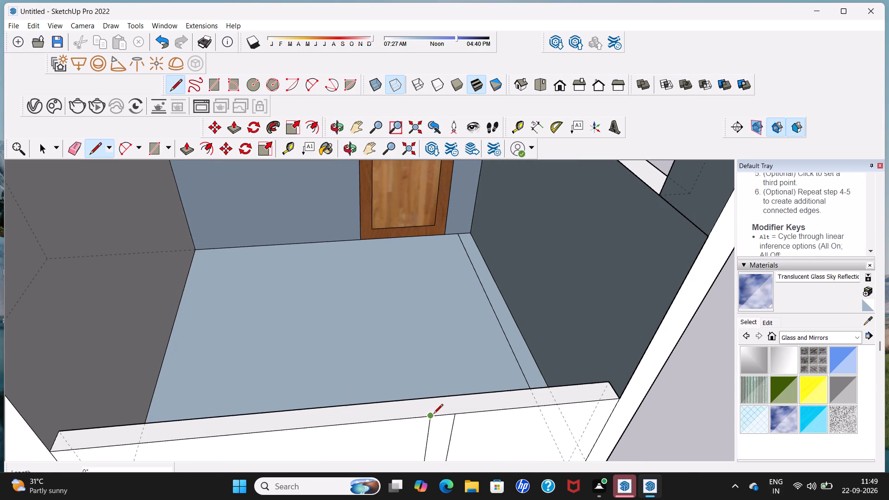
click(432, 400)
click(452, 416)
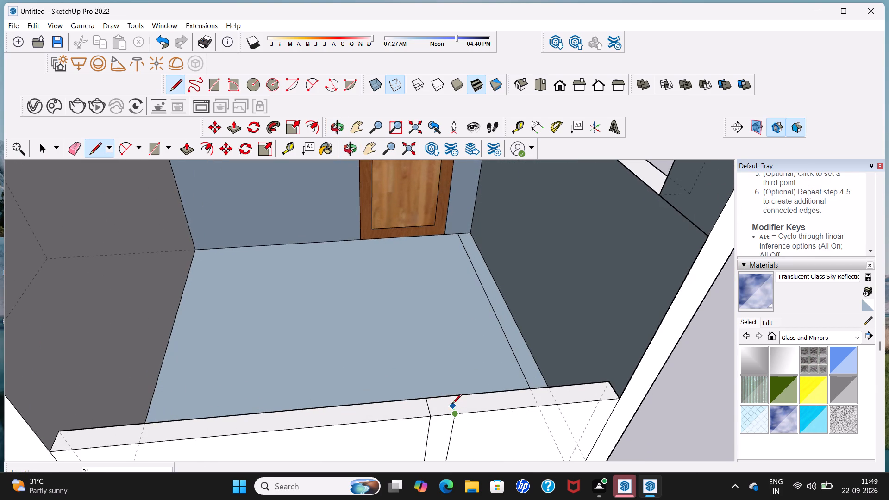
click(453, 396)
Examine the narrow section marked on the low front wall, checking its lines on the top and outer faces.
middle_drag(452, 398, 438, 485)
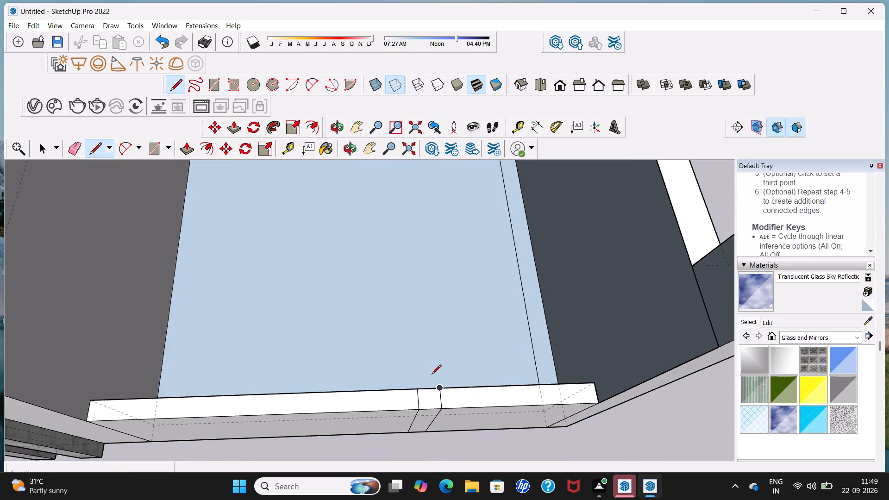
middle_drag(428, 394, 419, 474)
middle_drag(439, 403, 326, 361)
scroll(452, 361, down, 20)
scroll(452, 361, down, 14)
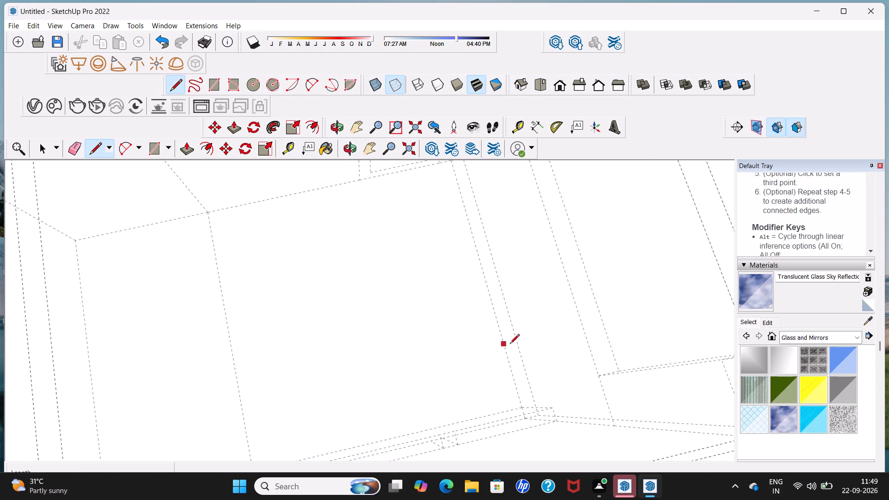
middle_drag(498, 364, 397, 314)
scroll(400, 304, down, 20)
scroll(400, 304, down, 5)
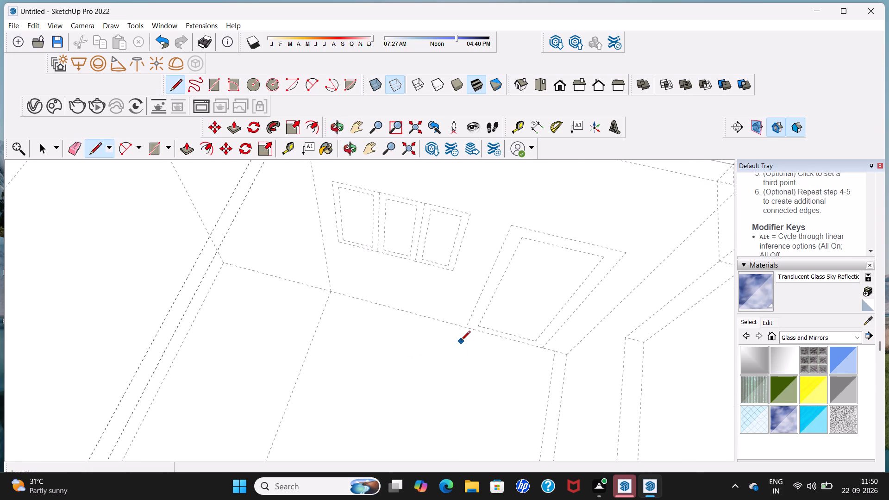
scroll(461, 341, down, 20)
scroll(461, 341, down, 9)
middle_drag(476, 433, 464, 415)
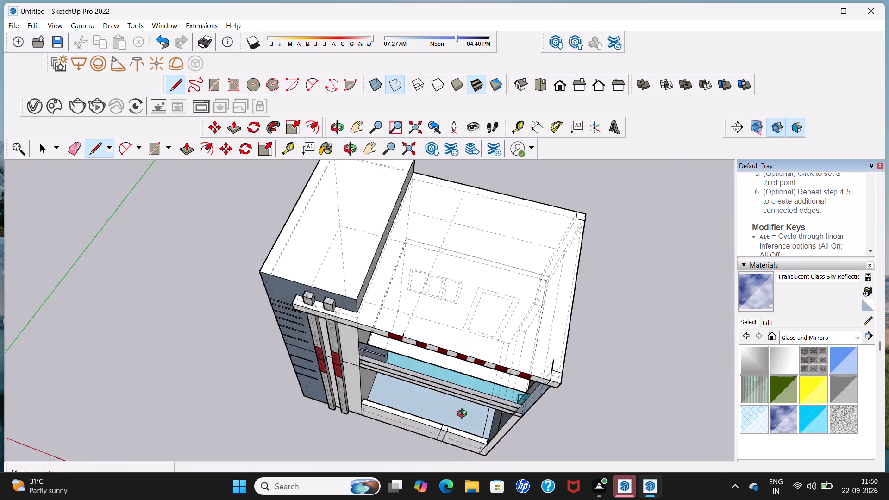
middle_drag(464, 415, 450, 361)
middle_drag(446, 369, 463, 292)
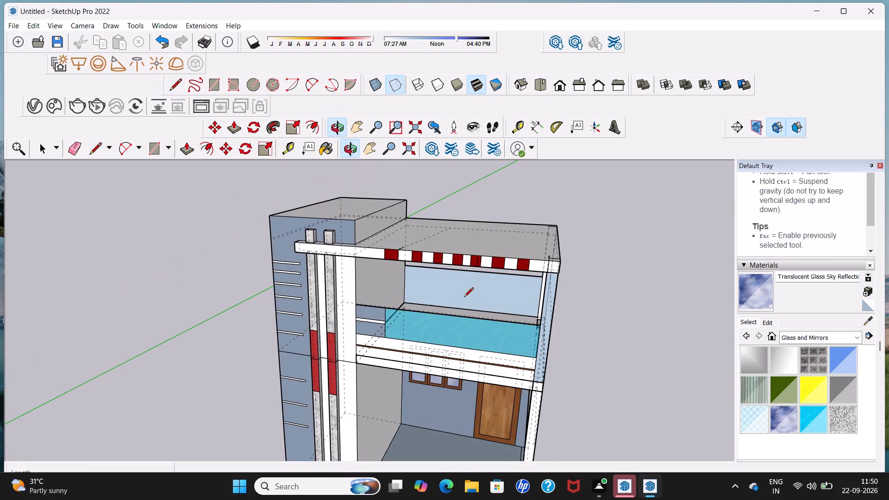
middle_drag(497, 396, 433, 311)
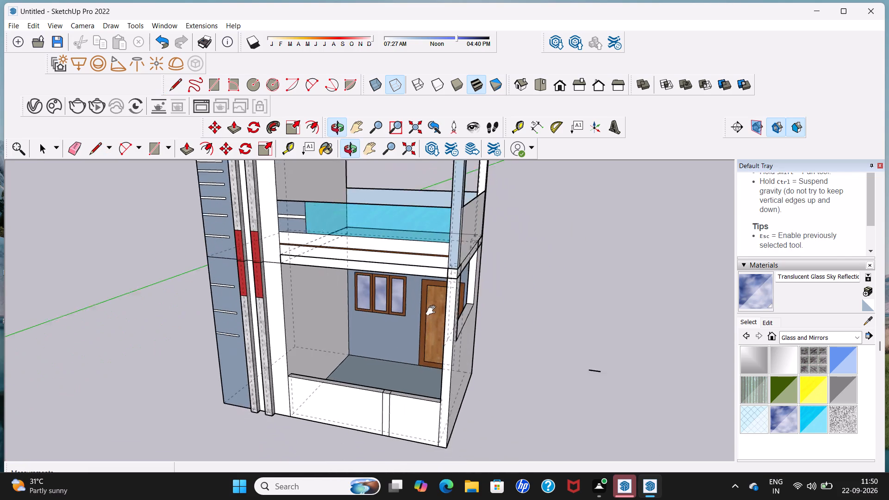
middle_drag(433, 311, 432, 310)
middle_drag(411, 340, 394, 388)
scroll(393, 387, up, 5)
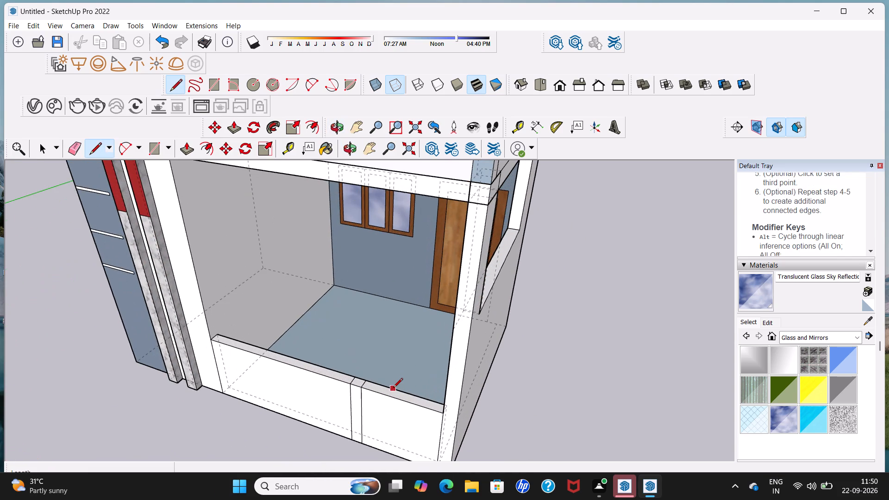
middle_drag(394, 387, 375, 410)
middle_drag(374, 382, 357, 412)
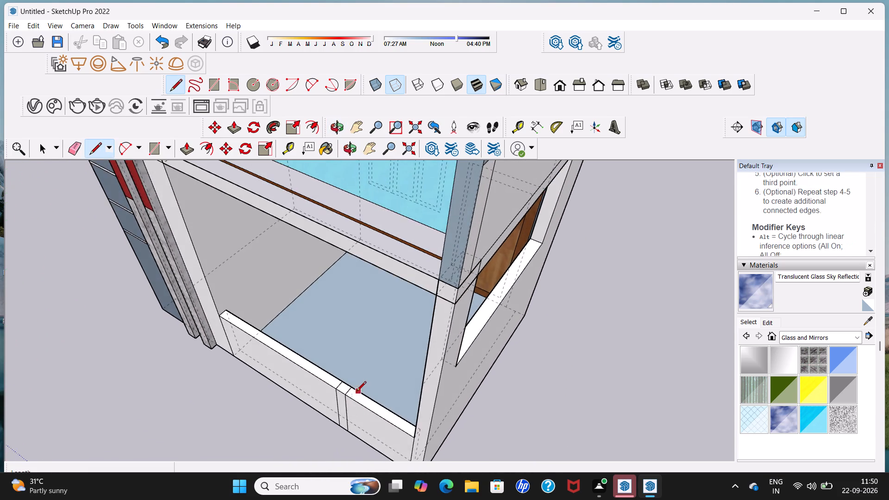
scroll(357, 391, up, 5)
middle_drag(360, 384, 345, 430)
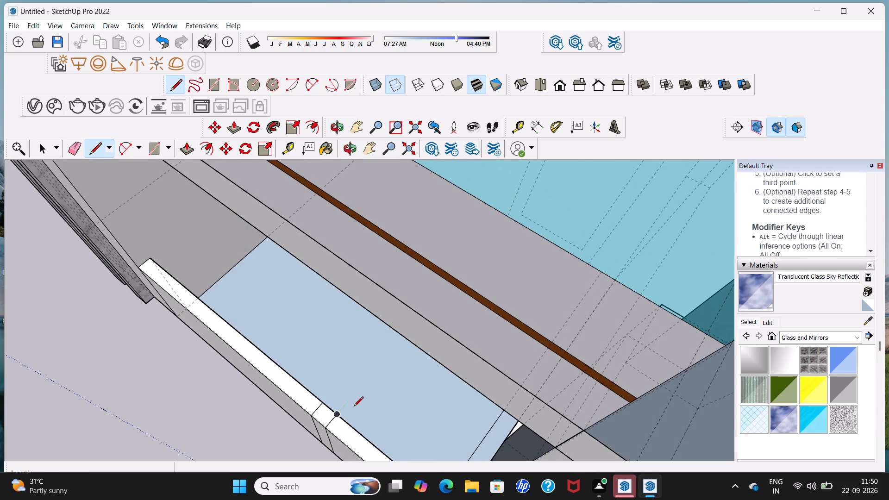
middle_drag(354, 407, 329, 399)
middle_drag(330, 396, 335, 383)
scroll(335, 398, up, 1)
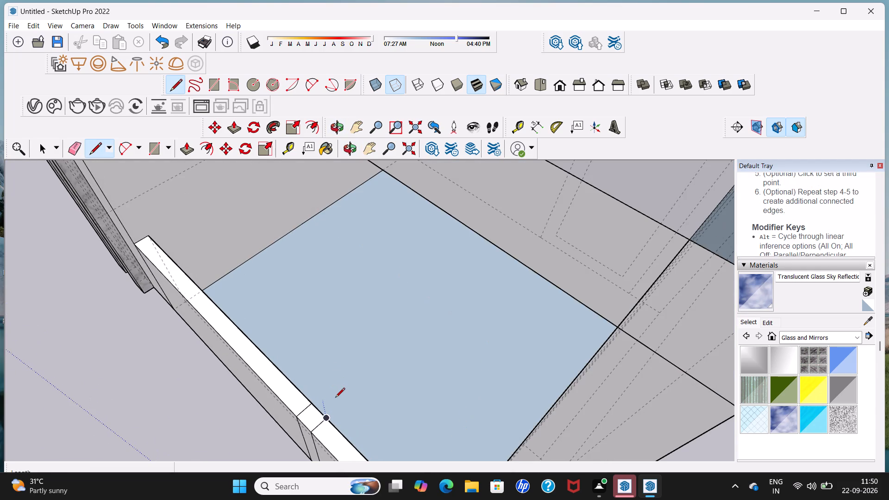
middle_drag(337, 398, 419, 310)
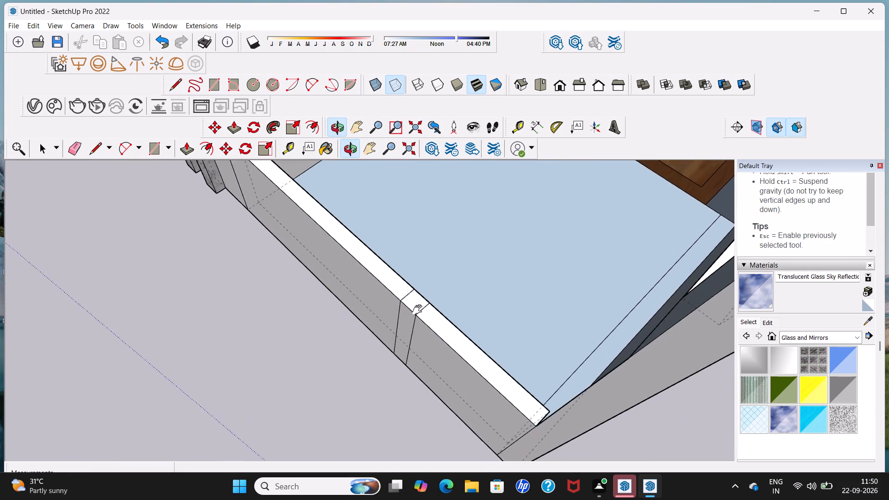
middle_drag(419, 310, 449, 255)
middle_drag(479, 229, 457, 267)
scroll(510, 222, up, 4)
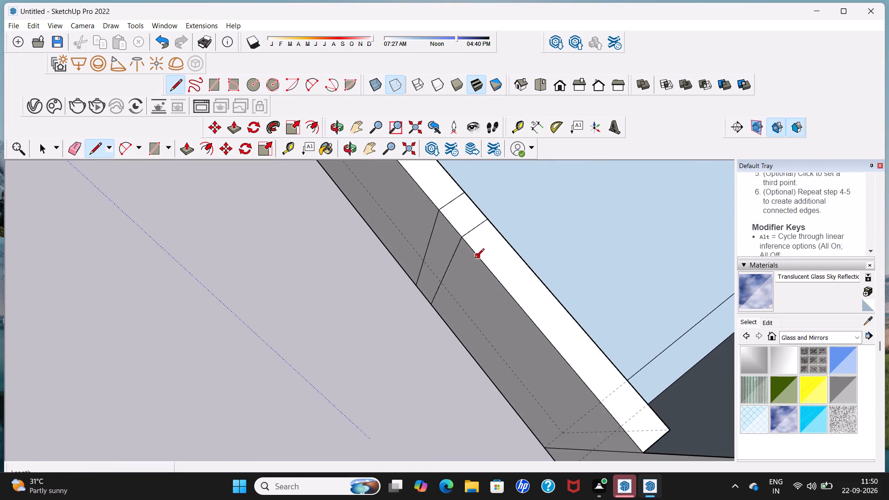
middle_drag(511, 245, 456, 285)
middle_drag(462, 265, 471, 263)
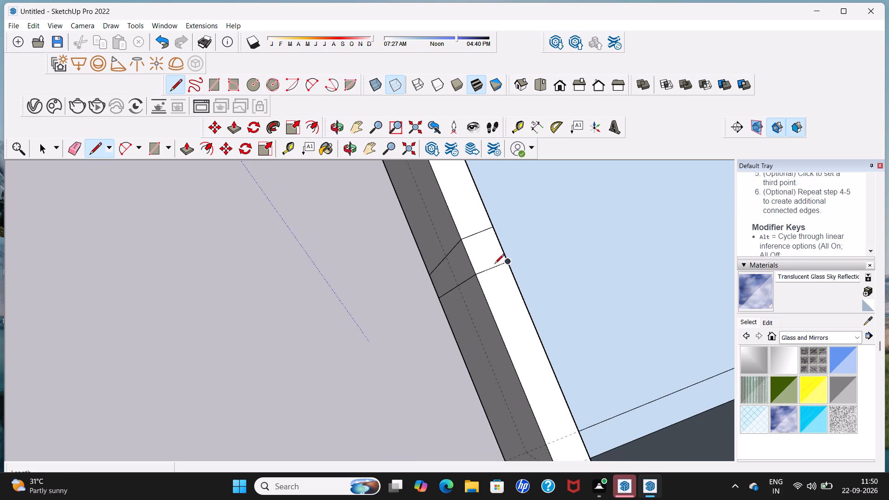
middle_click(491, 273)
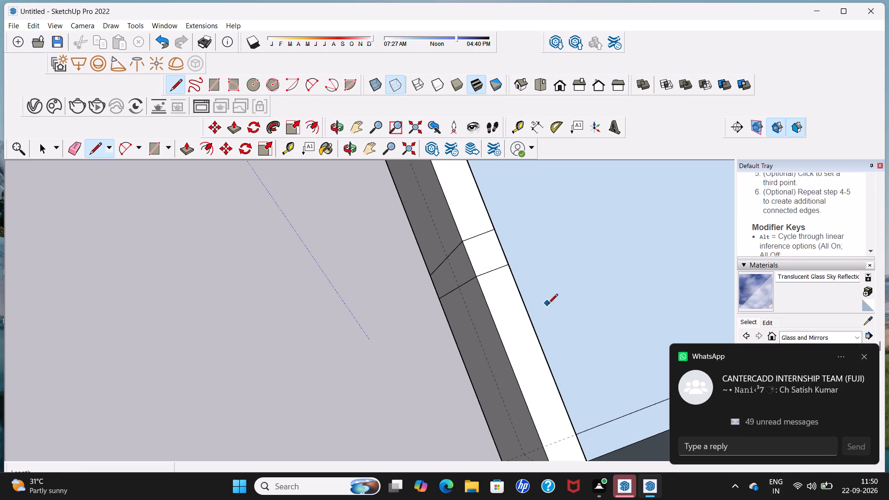
middle_drag(549, 281, 488, 288)
middle_drag(474, 282, 463, 274)
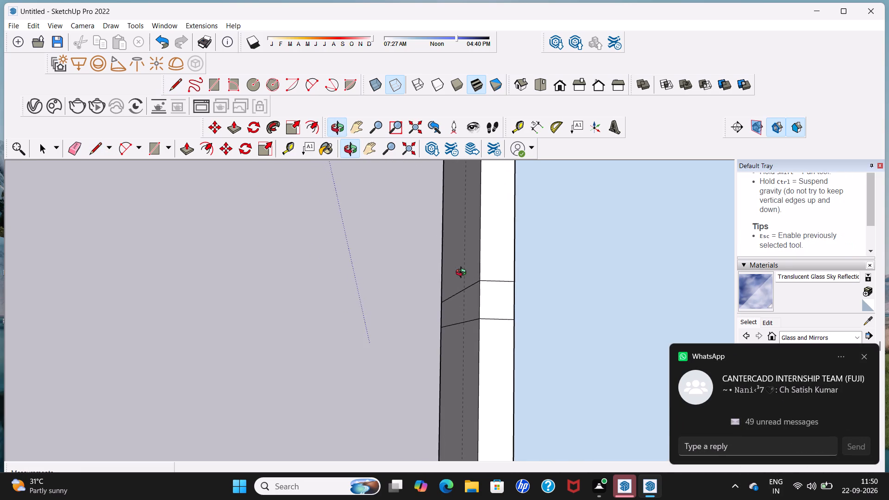
middle_drag(463, 274, 434, 261)
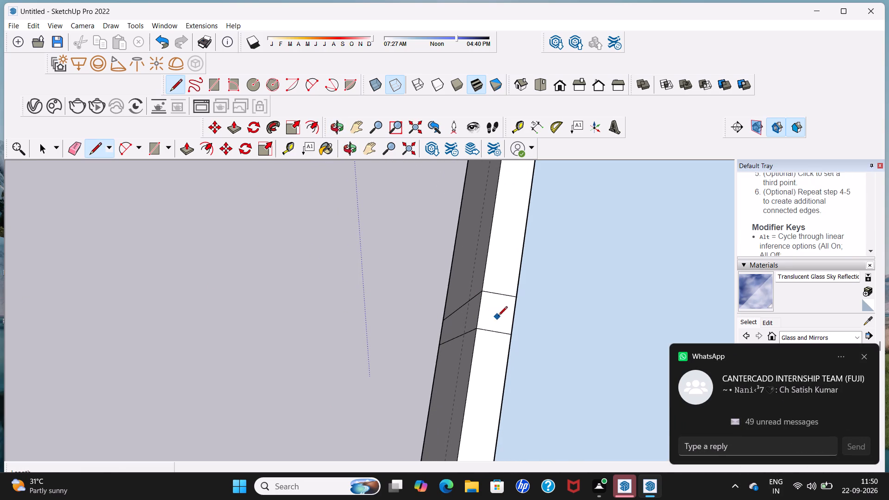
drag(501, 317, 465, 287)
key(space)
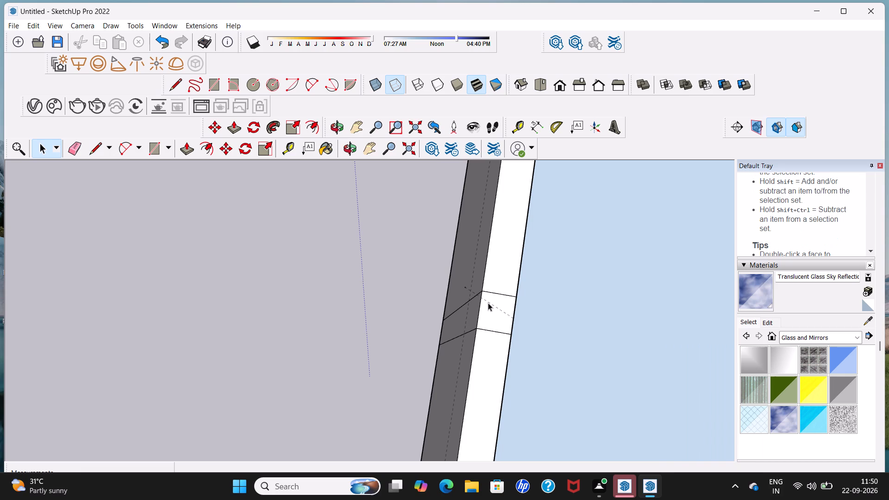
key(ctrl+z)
Draw two vertical lines about 2' 10" long down the low front wall's inner face, continuing the narrow section's top lines to the floor.
middle_drag(524, 322, 465, 268)
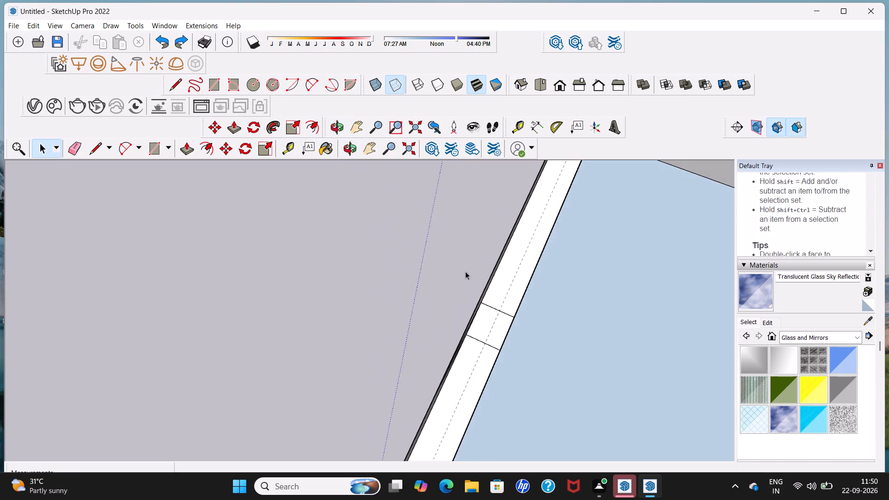
middle_drag(537, 373, 476, 298)
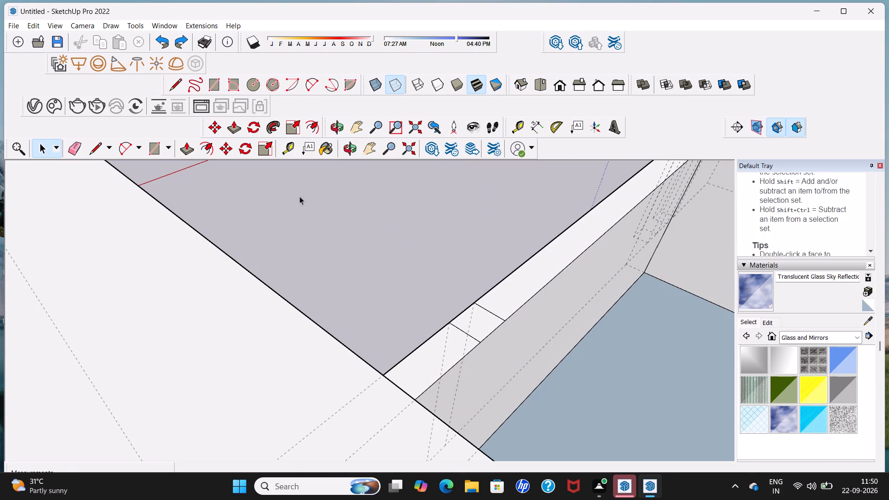
click(95, 154)
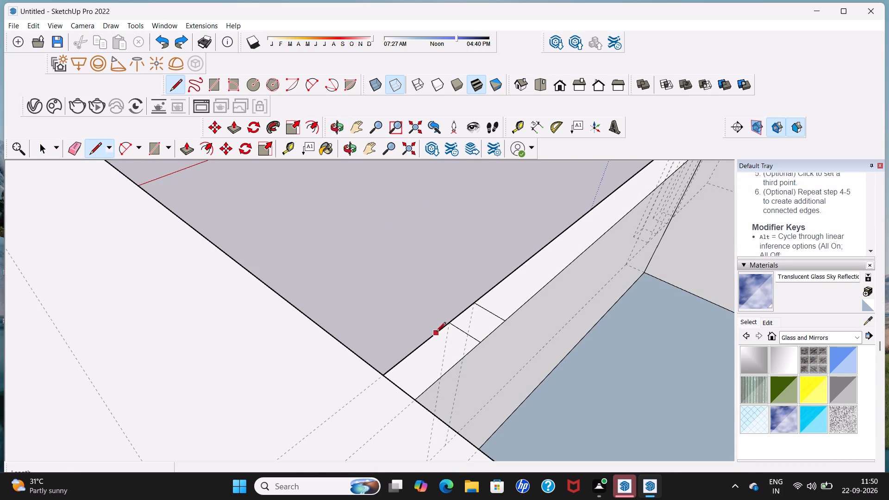
click(482, 343)
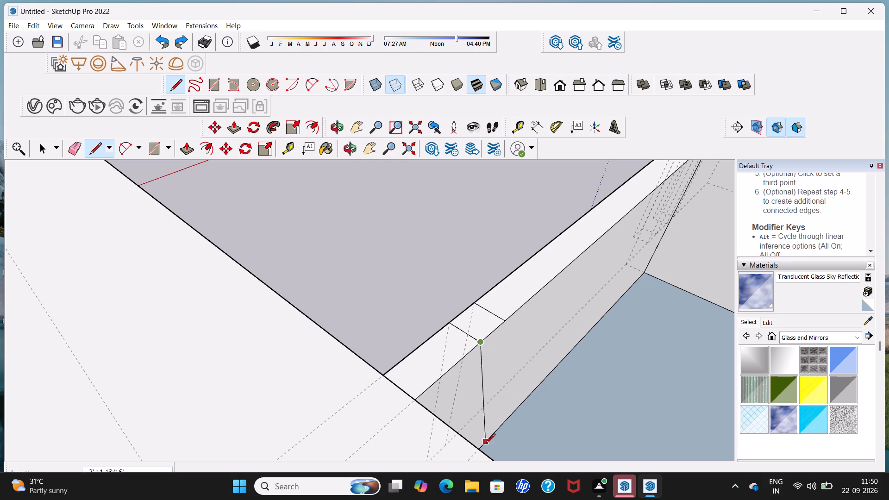
middle_drag(499, 419, 477, 398)
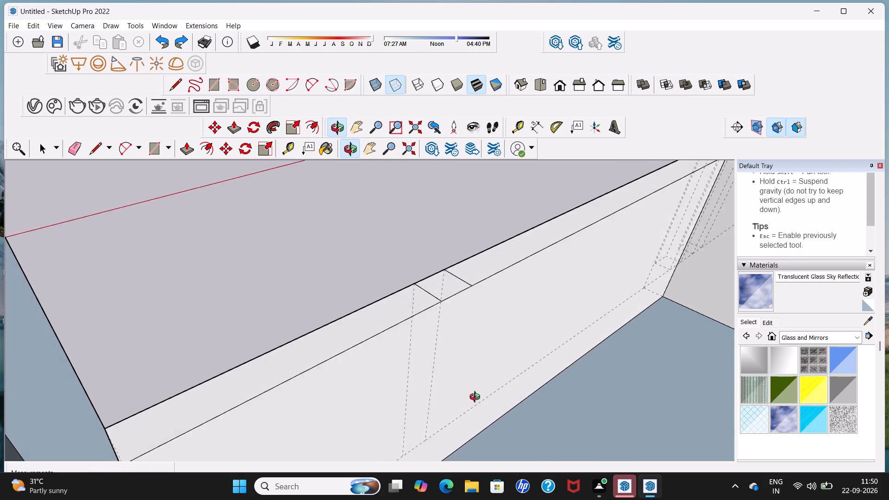
middle_drag(477, 398, 472, 390)
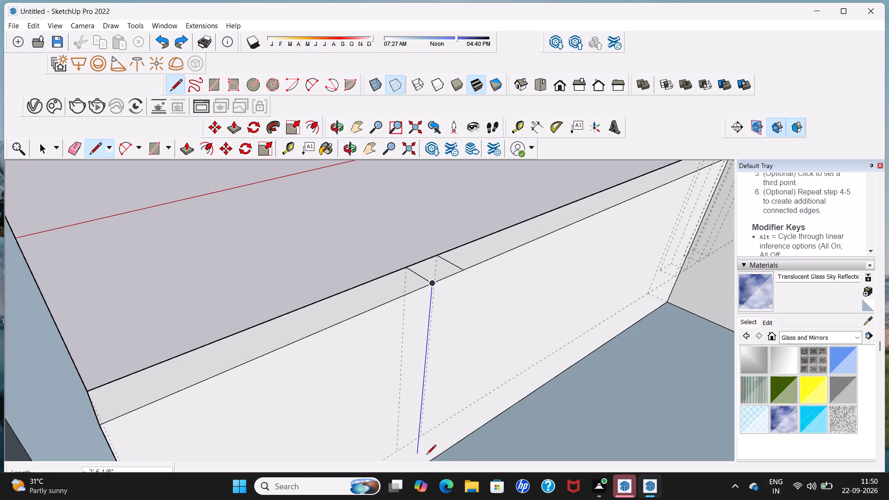
middle_drag(426, 455, 393, 378)
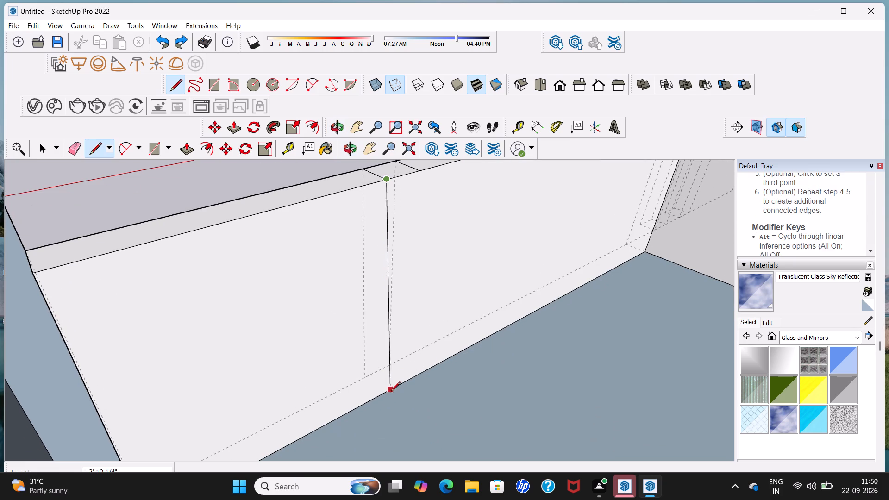
click(385, 397)
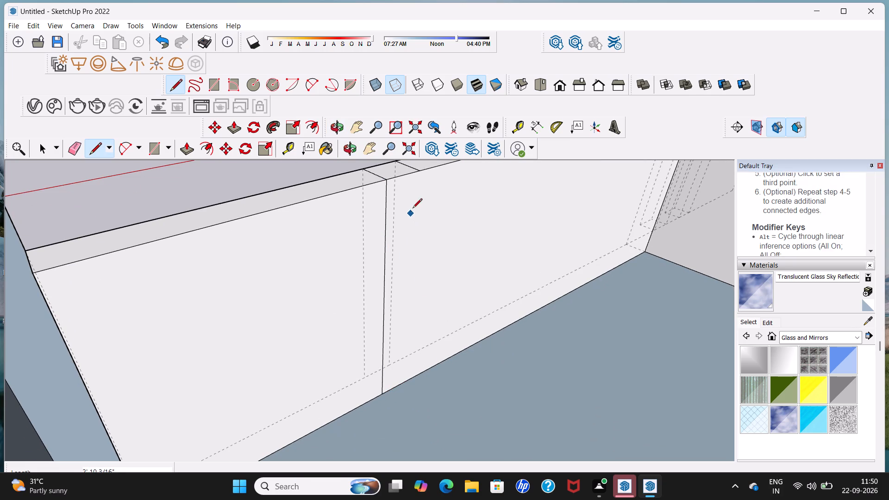
click(420, 170)
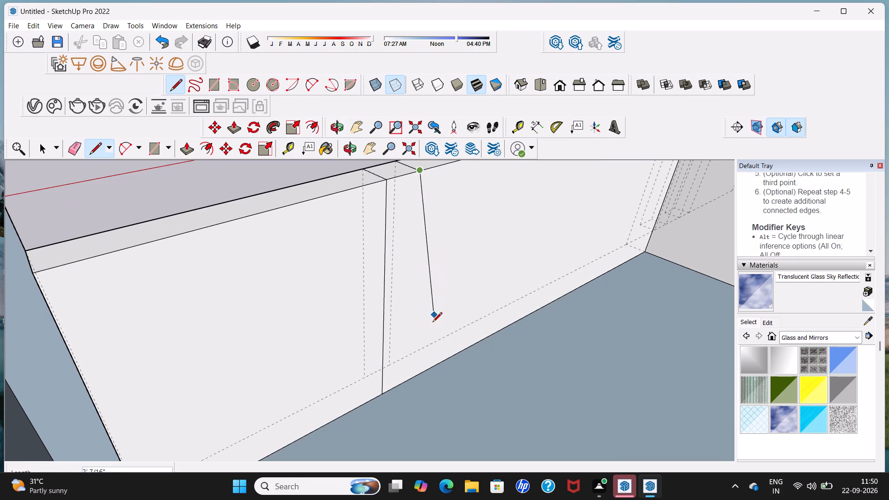
click(410, 381)
key(space)
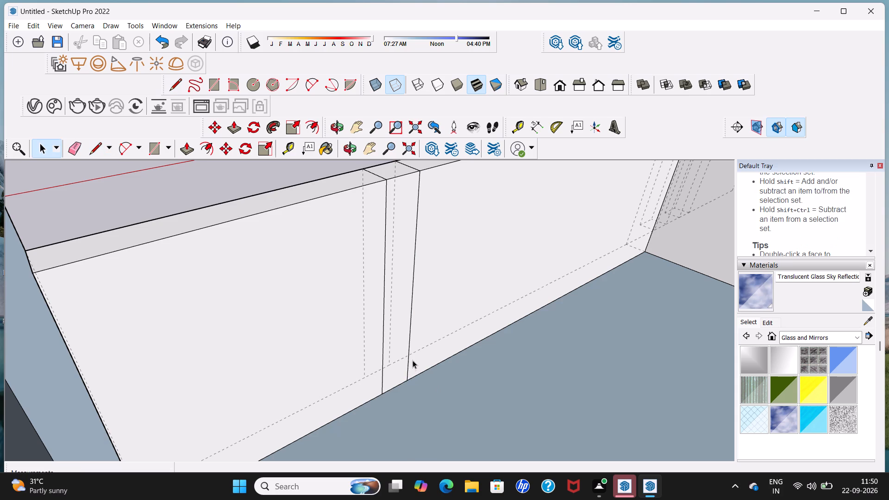
key(space)
Draw a horizontal line about 6' 1 3/4" long just below the top edge of the low wall's wider outer panel.
middle_drag(350, 361, 576, 310)
middle_drag(472, 357, 536, 339)
scroll(487, 337, down, 2)
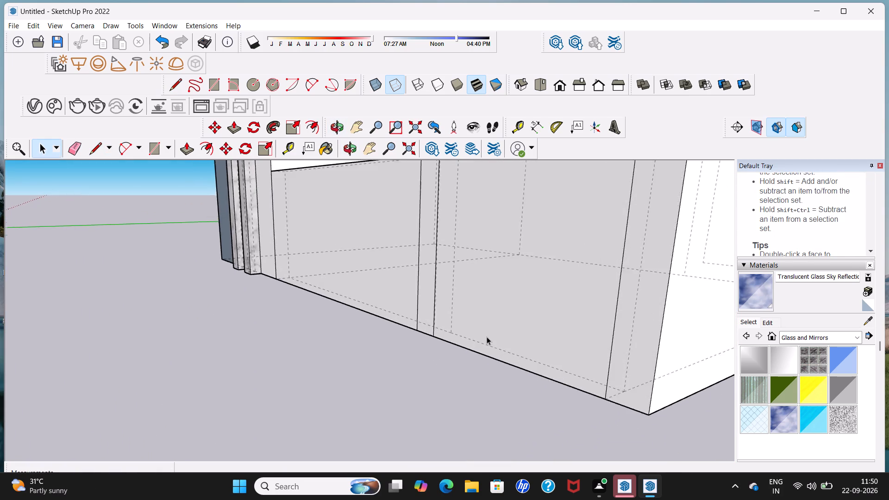
scroll(487, 337, down, 9)
scroll(441, 339, down, 1)
middle_drag(441, 339, 572, 375)
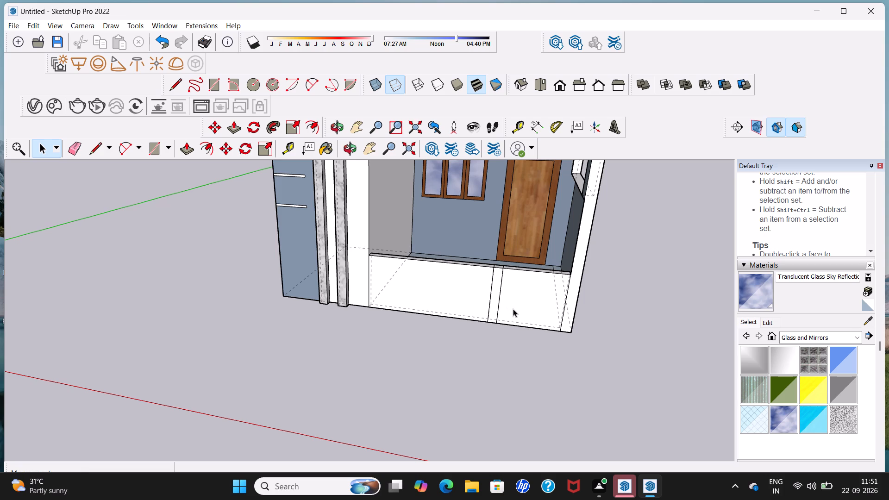
middle_drag(500, 301, 510, 284)
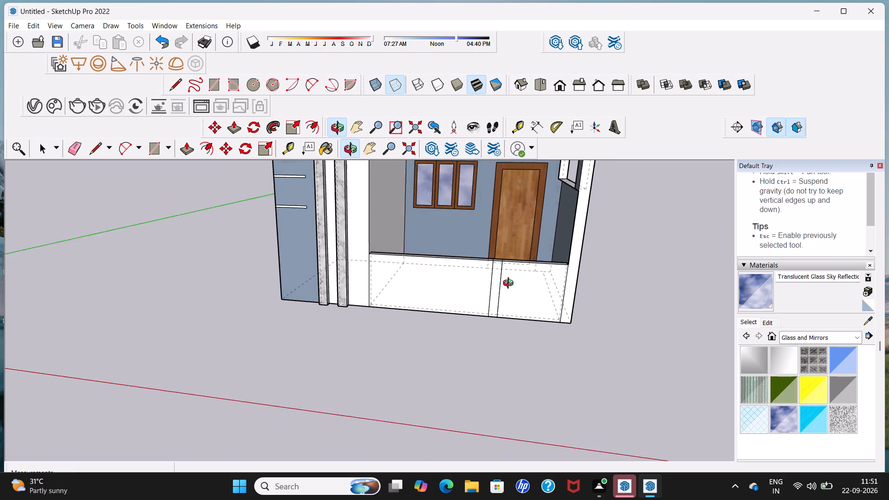
middle_drag(510, 284, 519, 266)
scroll(489, 288, up, 4)
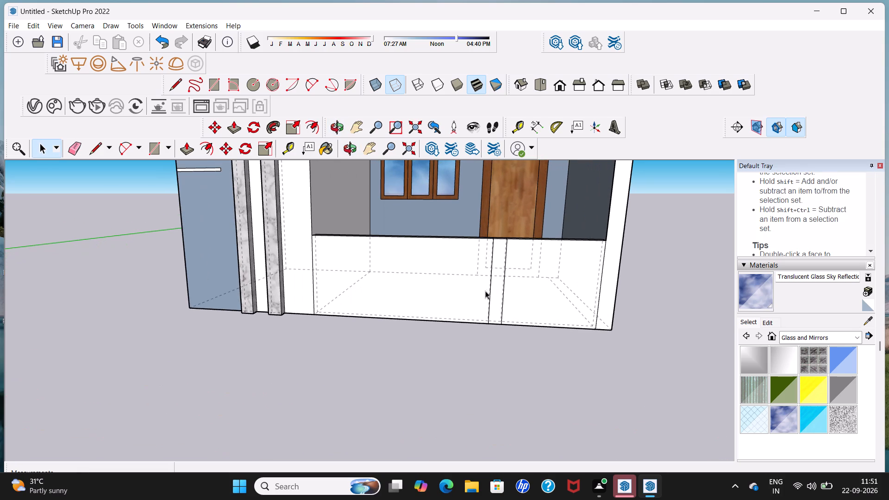
click(169, 88)
scroll(311, 250, up, 4)
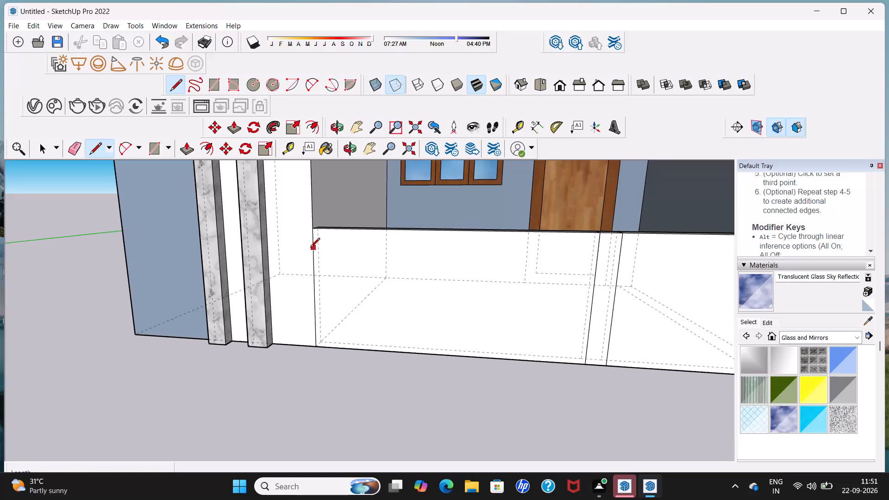
click(314, 241)
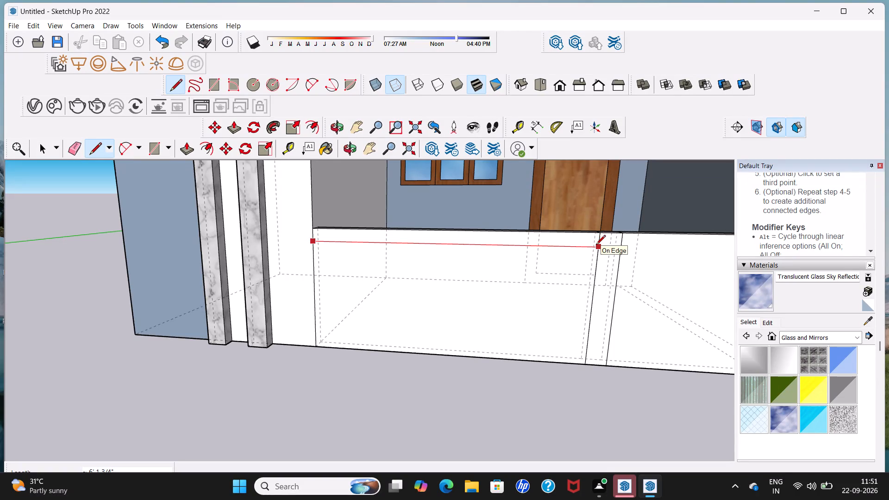
click(596, 245)
Draw a matching horizontal line about 2' 11 3/8" long just below the top edge of the low wall's shorter outer panel.
scroll(637, 253, down, 8)
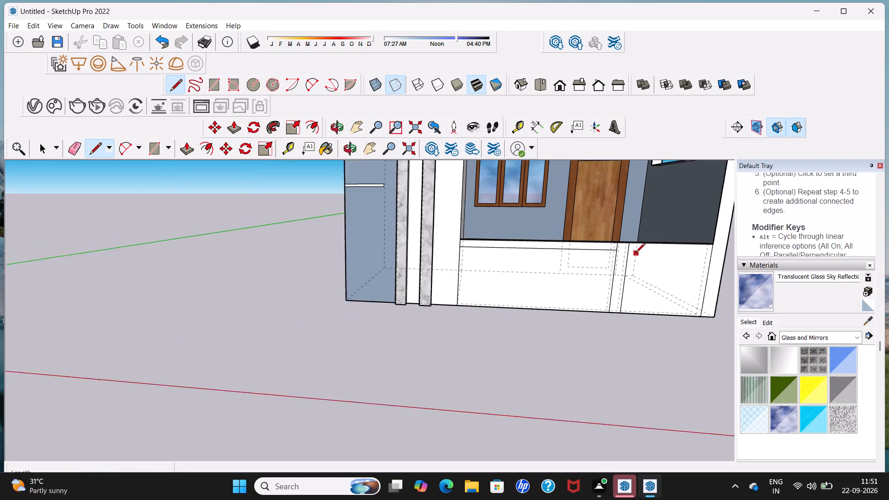
scroll(636, 253, down, 3)
scroll(629, 254, up, 3)
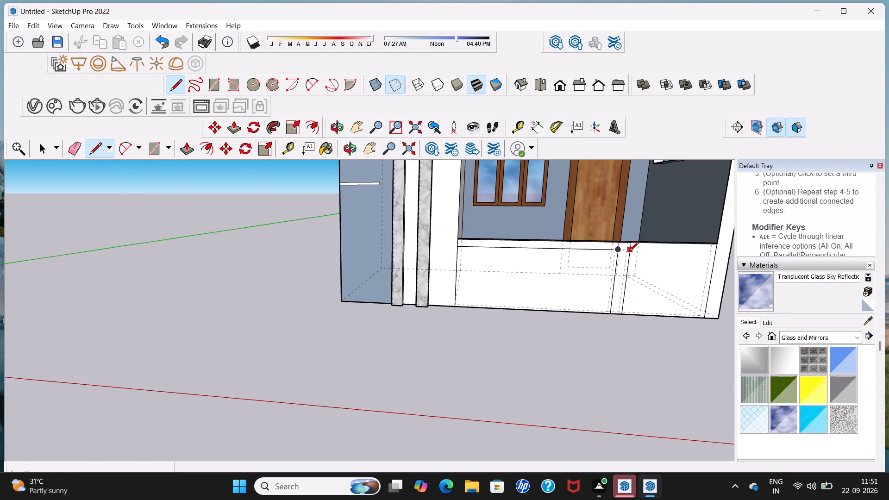
click(629, 252)
click(718, 257)
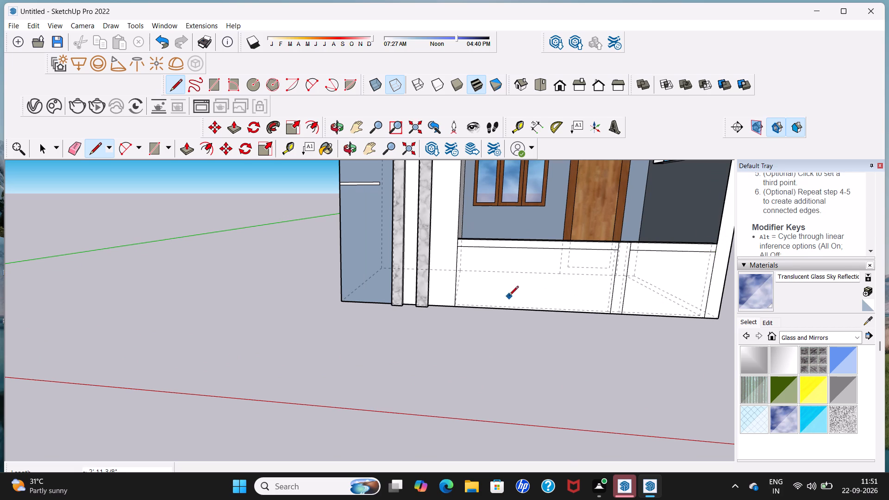
Draw a horizontal line across each of the low wall's two outer panels, a little above the base, leaving the narrow section between them unmarked.
scroll(487, 292, up, 3)
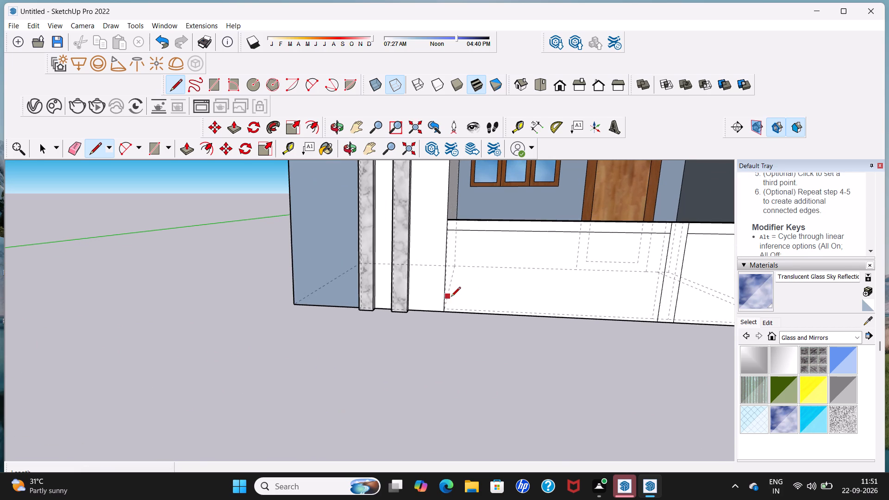
click(445, 289)
click(660, 294)
scroll(660, 294, down, 9)
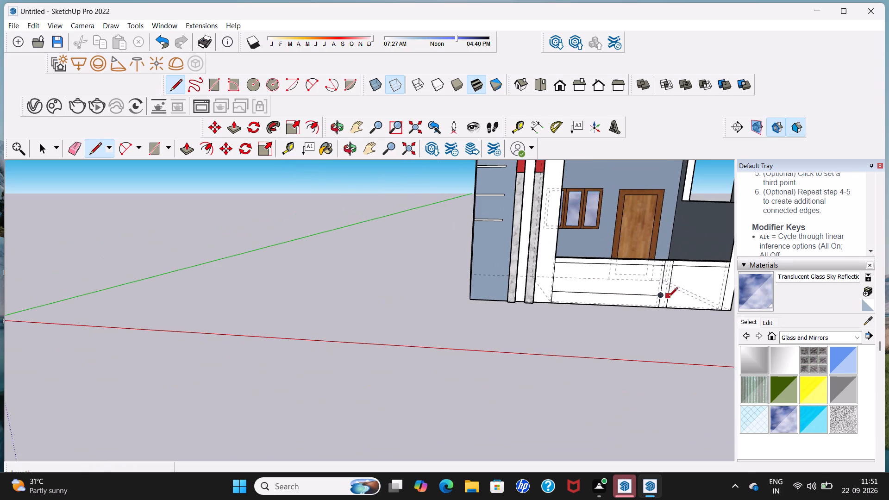
click(669, 298)
click(725, 294)
Draw a second horizontal line slightly below the lower one on both outer panels, marking a thin band near the low wall's base.
shift+middle_drag(725, 294, 493, 327)
scroll(448, 367, up, 10)
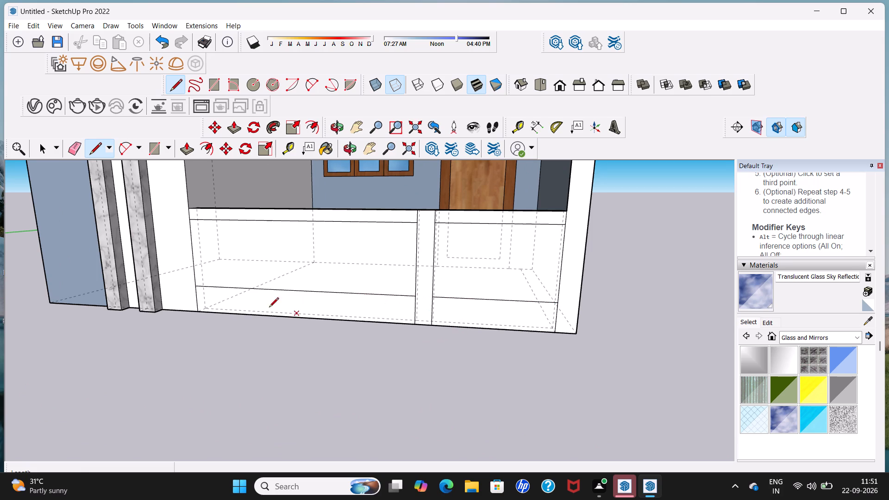
scroll(197, 294, up, 5)
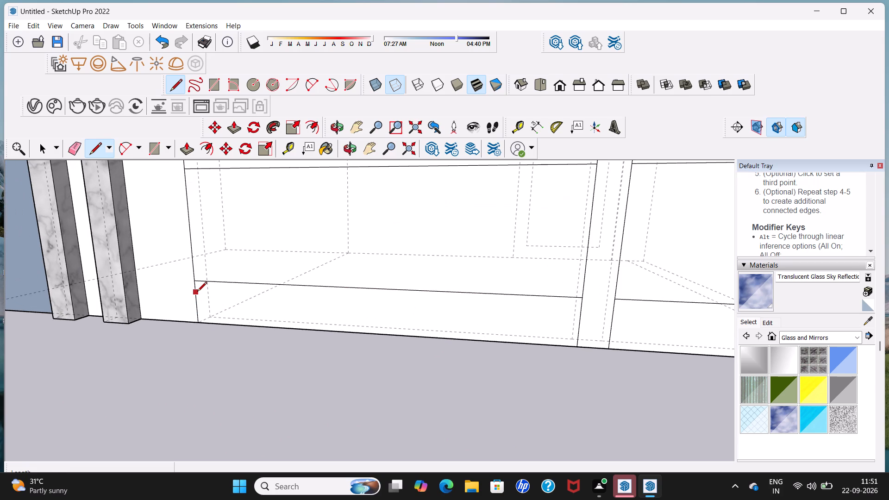
click(197, 292)
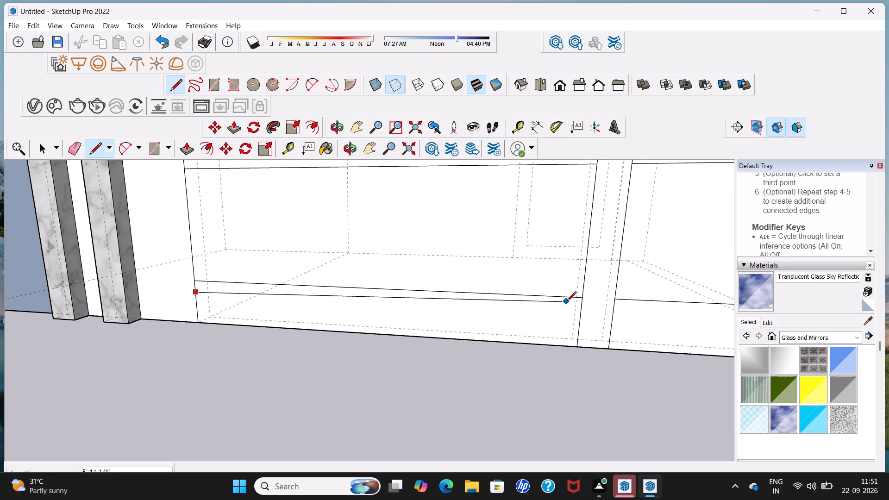
click(579, 313)
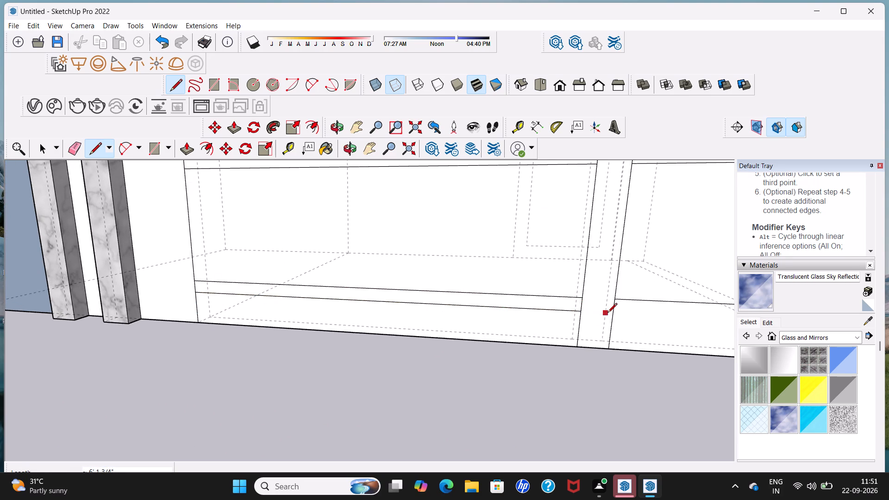
click(615, 315)
scroll(667, 317, down, 6)
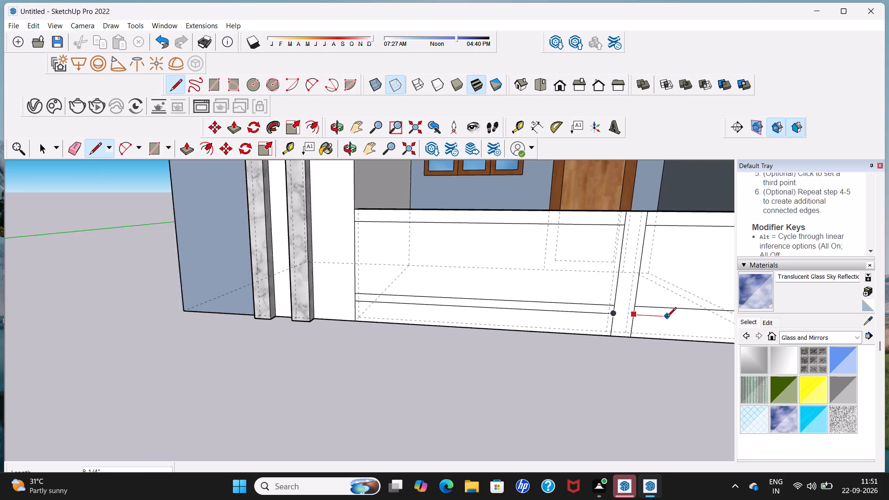
scroll(667, 318, down, 5)
middle_drag(666, 316, 484, 307)
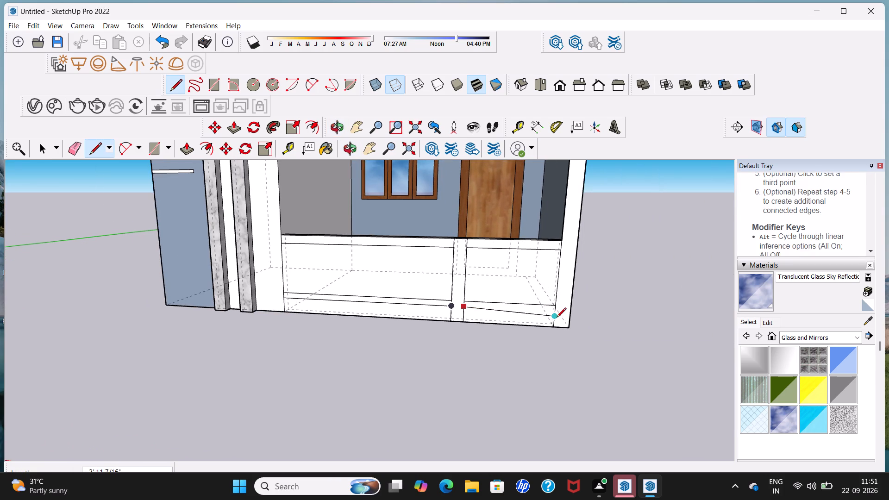
click(557, 315)
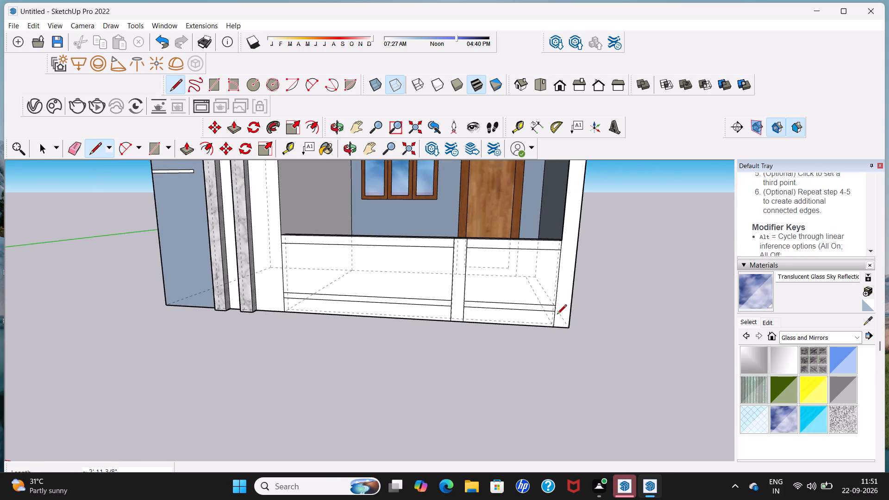
Delete the bottom faces of the low wall's two outer panels, opening a gap under the thin band on each.
key(space)
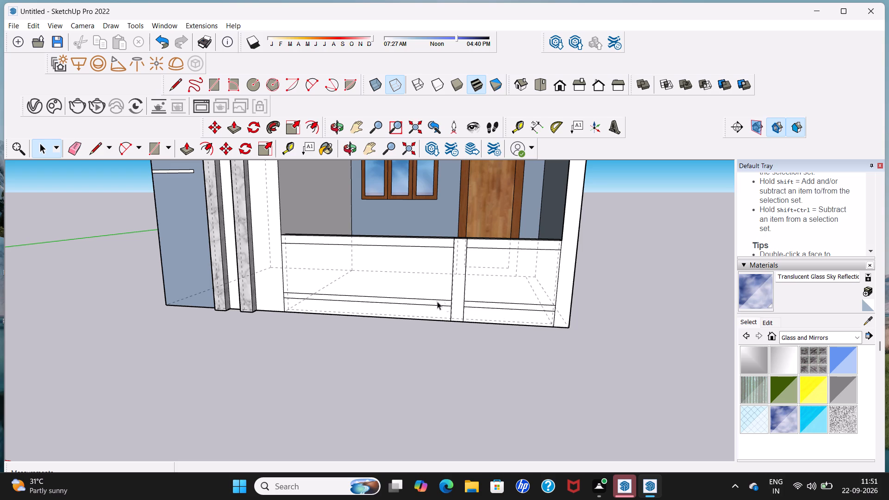
click(437, 315)
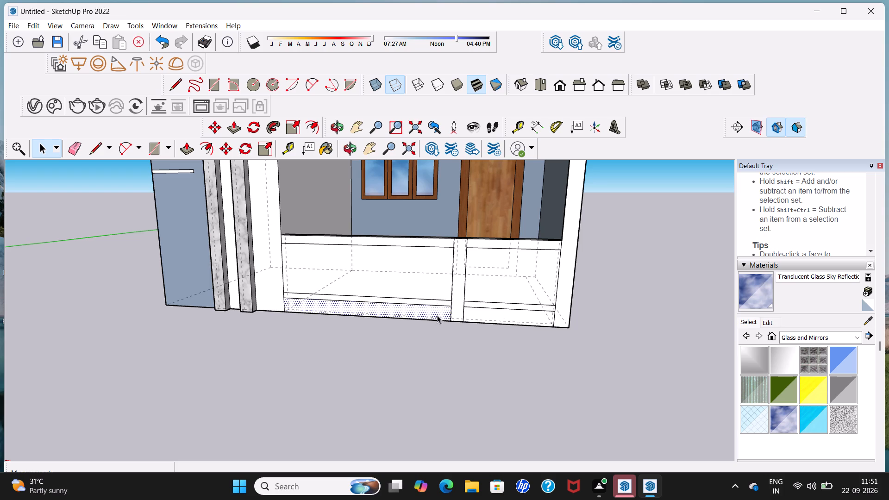
key(Delete)
click(480, 312)
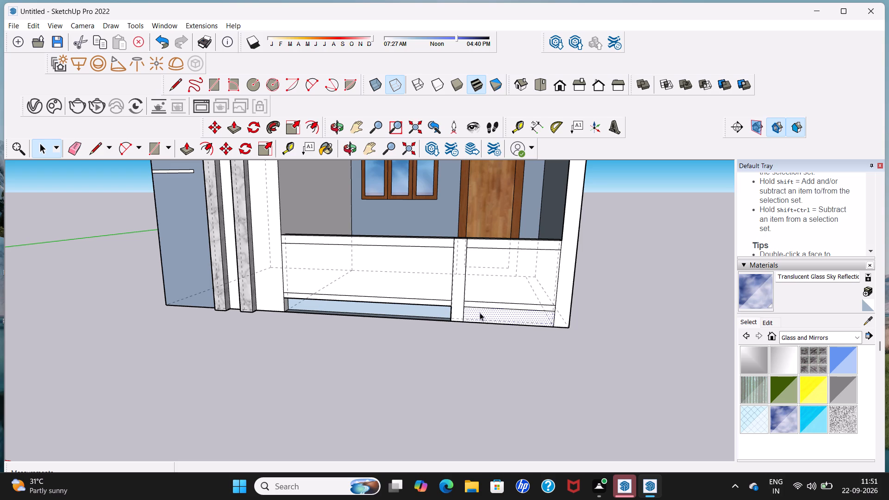
key(Delete)
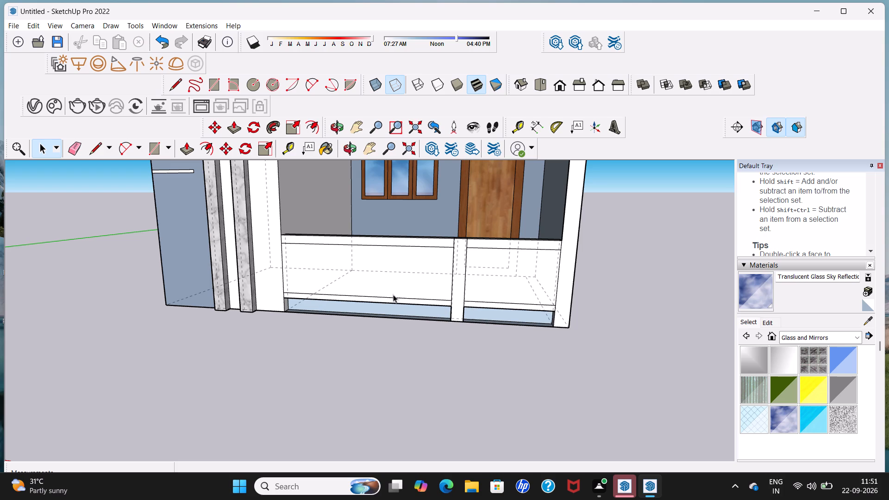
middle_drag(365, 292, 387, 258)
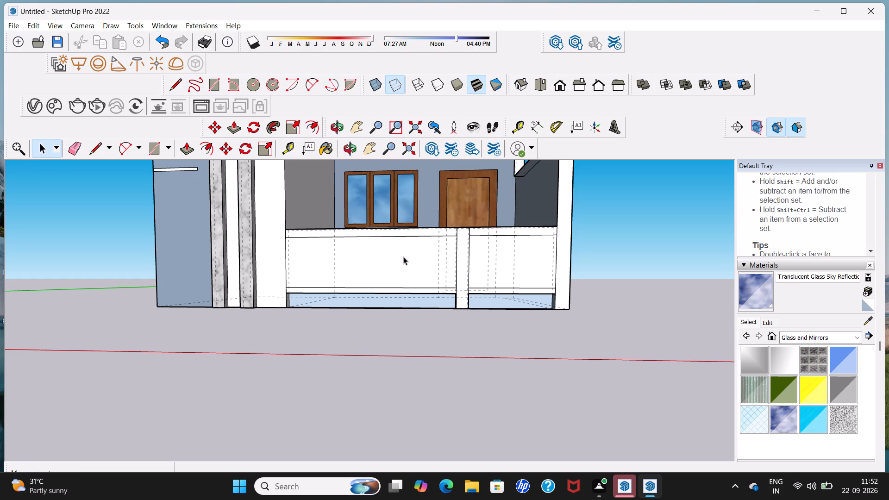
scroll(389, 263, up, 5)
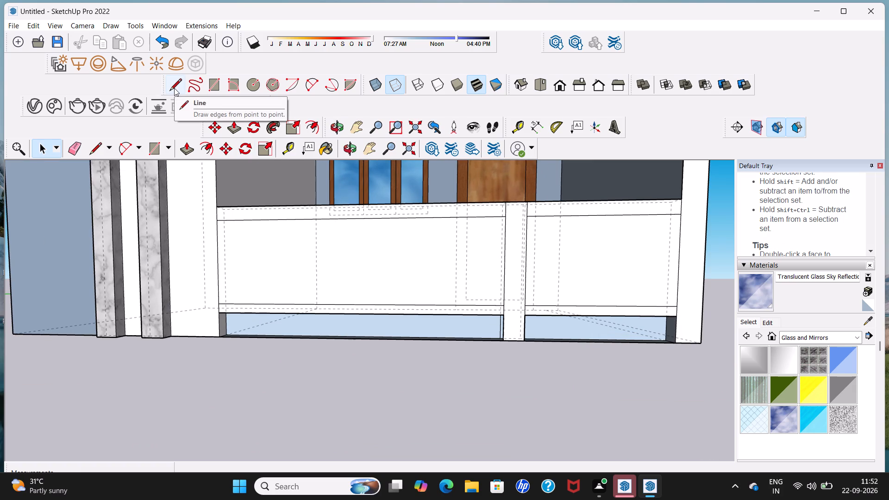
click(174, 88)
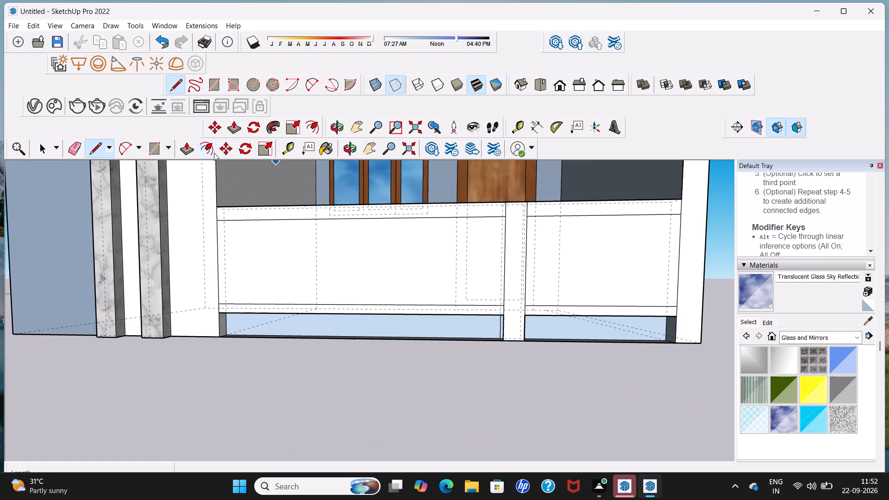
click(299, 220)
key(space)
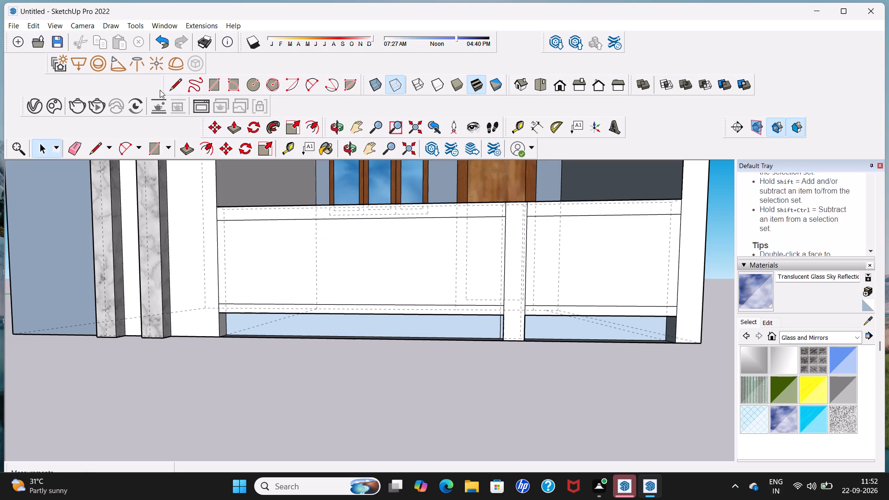
Place three horizontal guides down the low wall, starting about 3 3/8" below the line near its top and spaced about 3" apart.
click(515, 126)
click(416, 218)
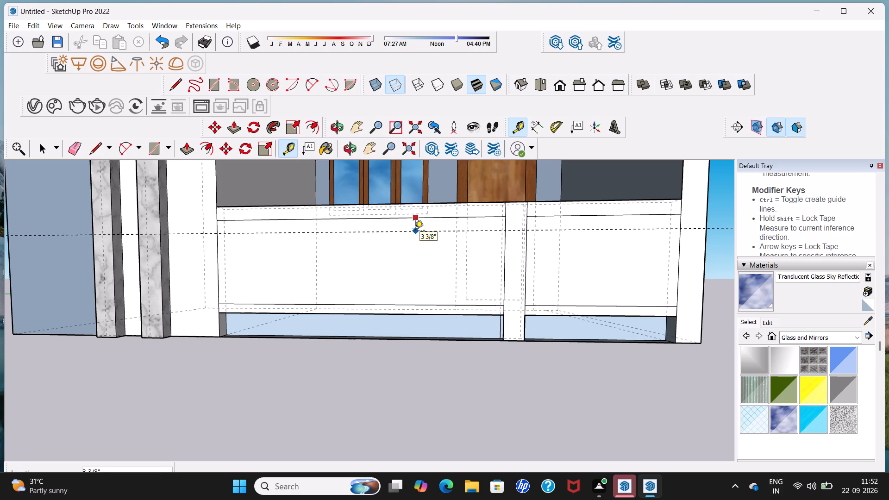
click(415, 231)
click(415, 232)
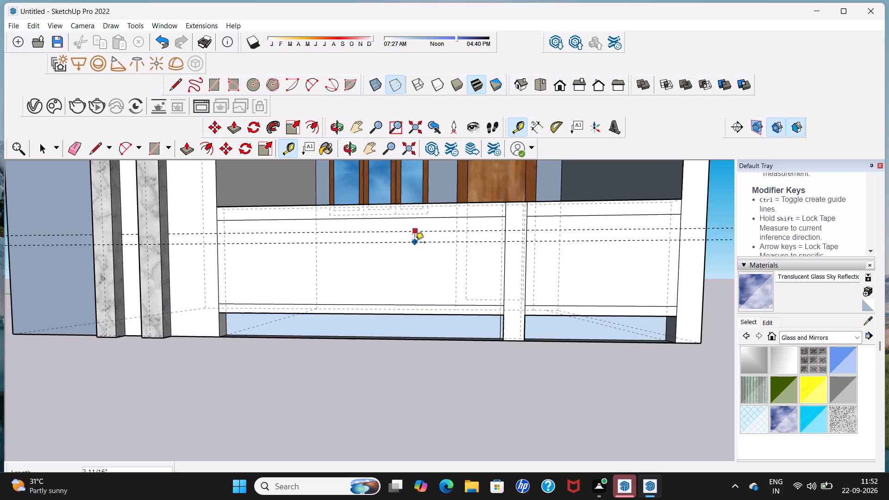
click(415, 244)
drag(415, 244, 415, 248)
click(413, 244)
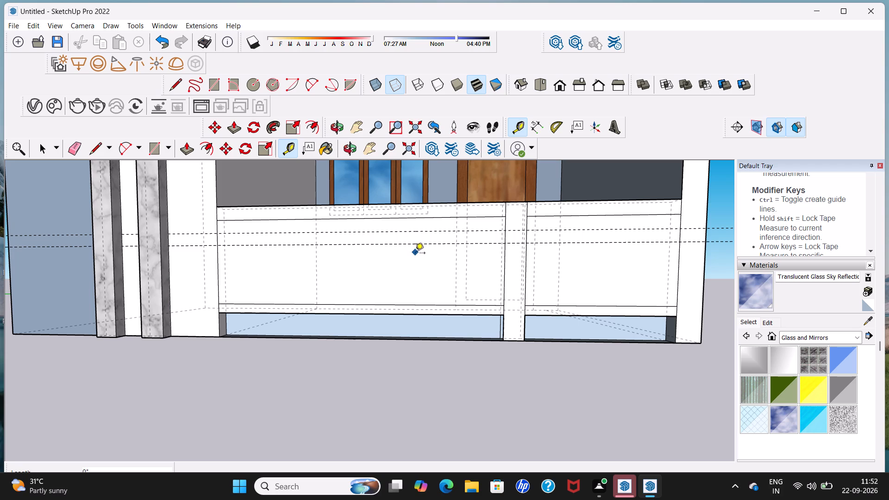
click(420, 245)
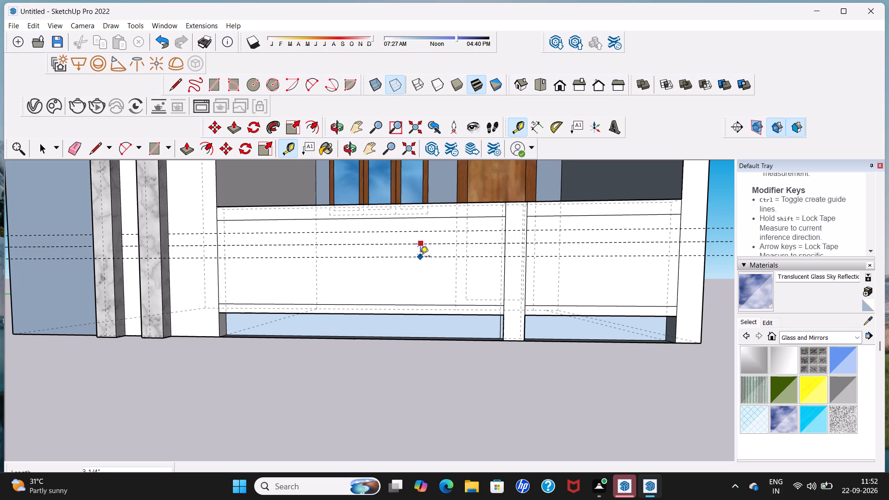
click(420, 256)
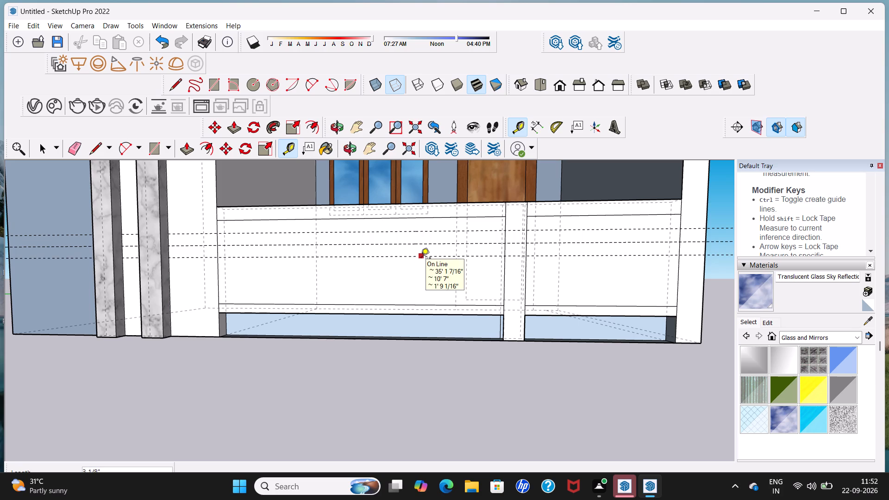
Add three more horizontal guides about 3" apart below the existing ones, continuing down to just above the low wall's bottom band.
click(421, 259)
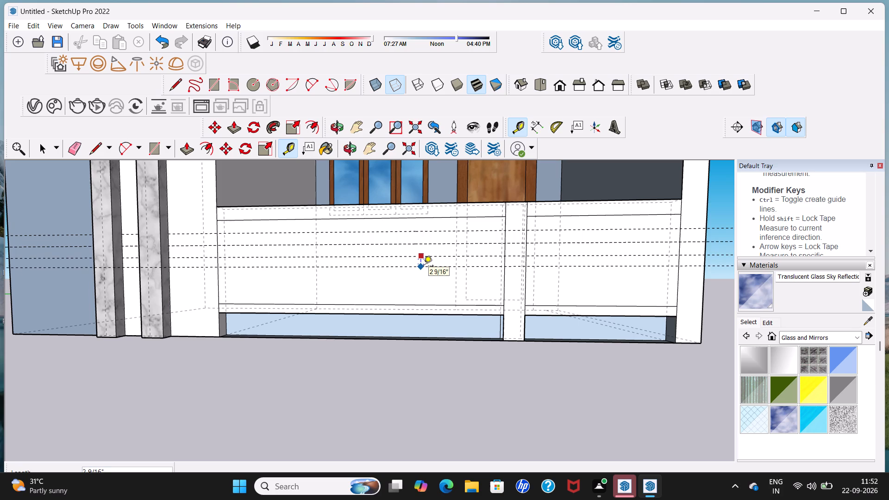
click(424, 269)
click(424, 269)
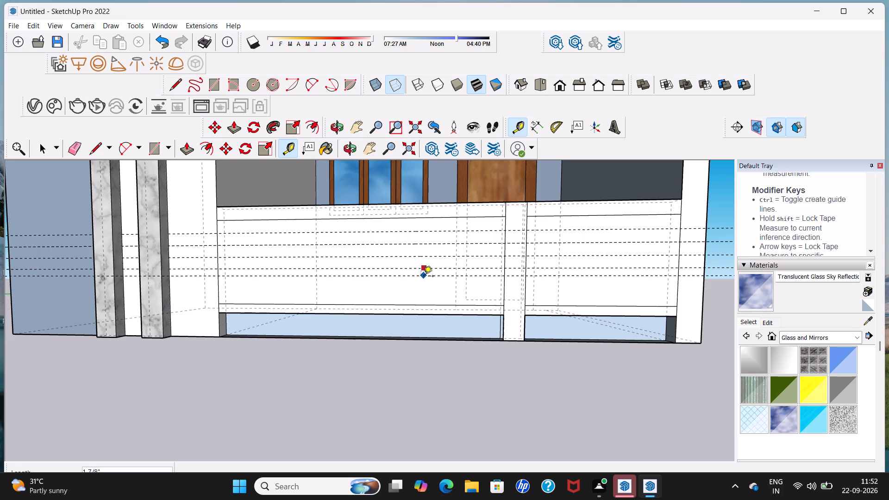
click(424, 283)
click(424, 284)
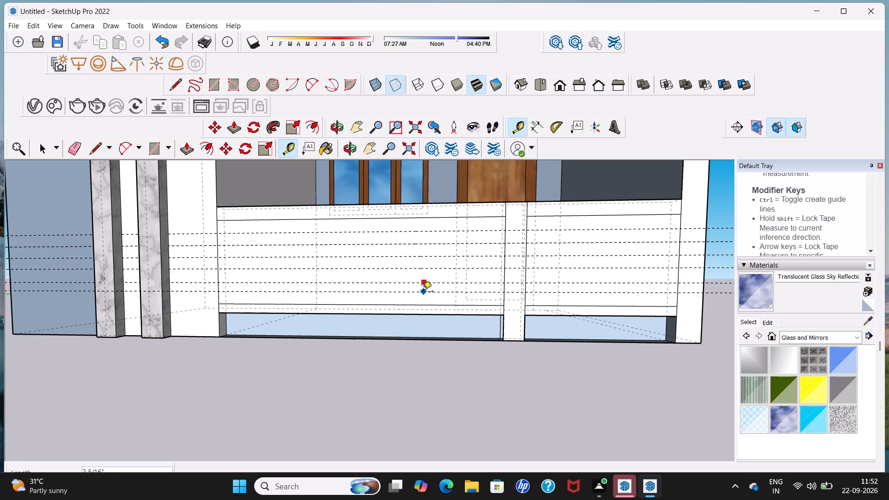
click(423, 296)
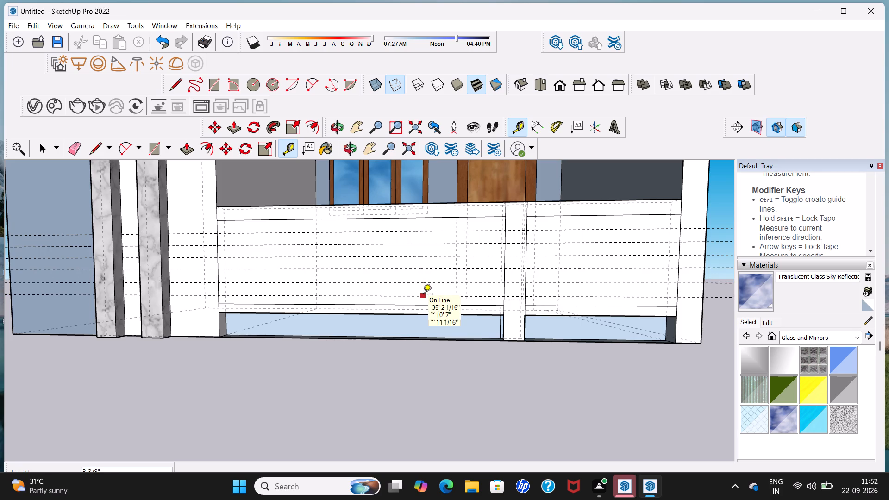
key(space)
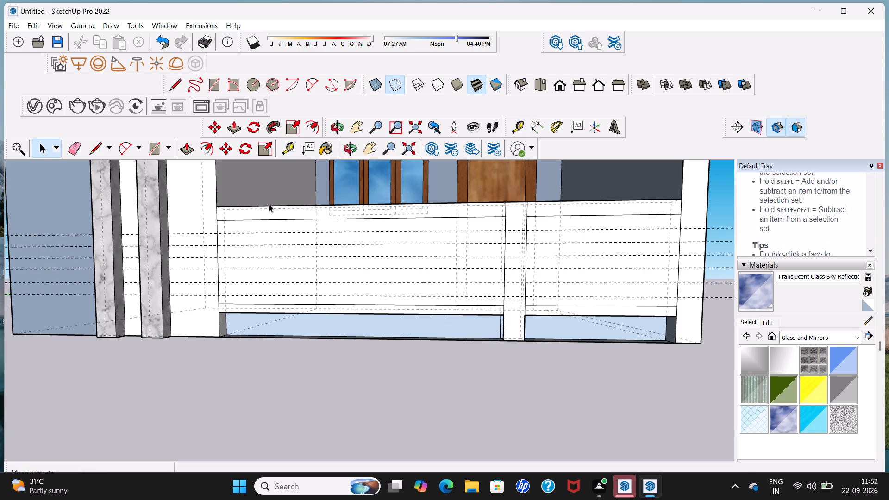
Draw lines along the top three guides on both outer panels, about 6' 1 3/4" and 2' 11 3/8" long, leaving the narrow middle section unmarked.
click(175, 89)
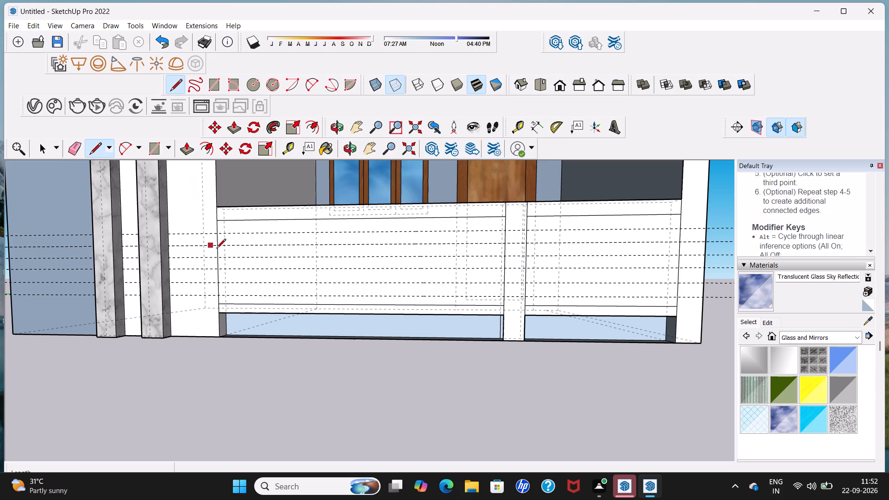
click(219, 233)
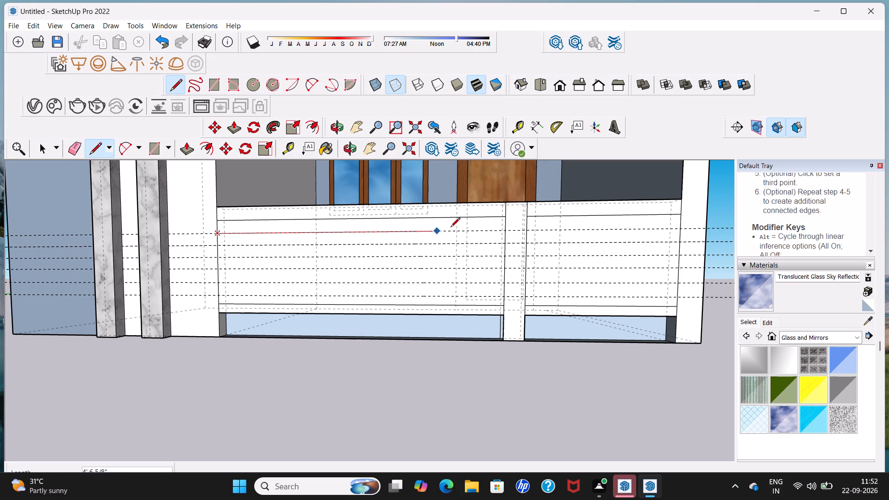
click(507, 230)
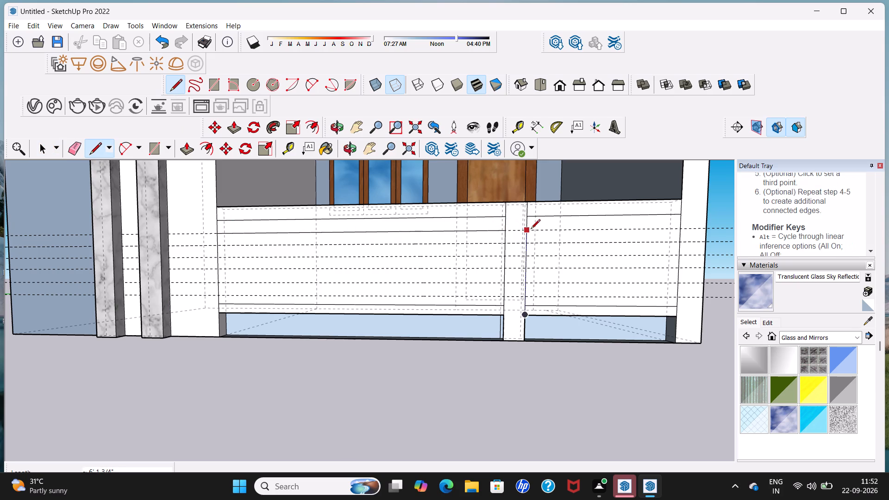
click(531, 230)
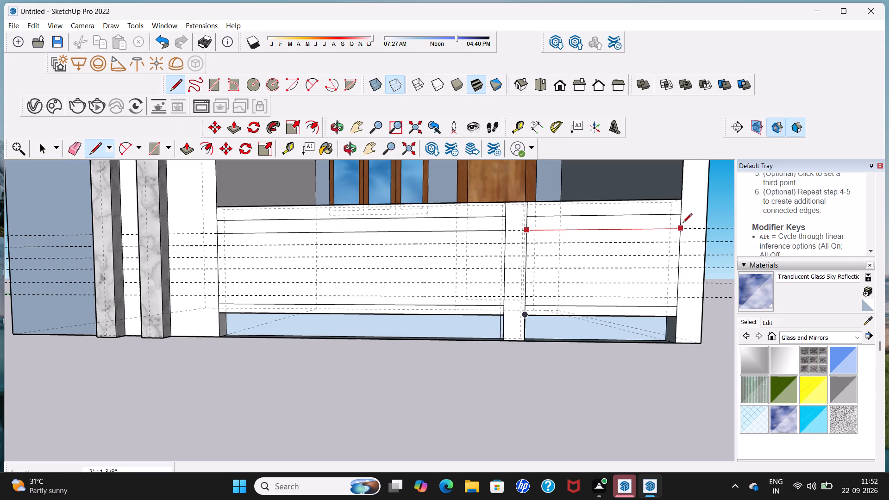
click(682, 224)
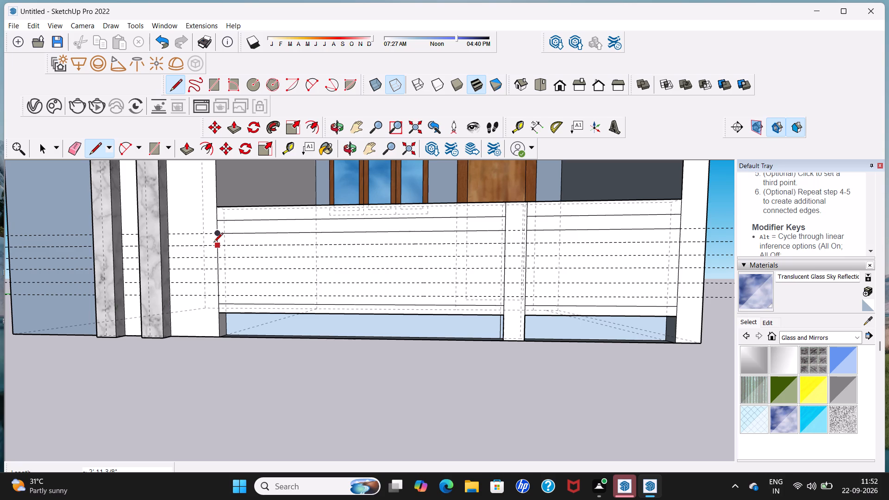
click(216, 245)
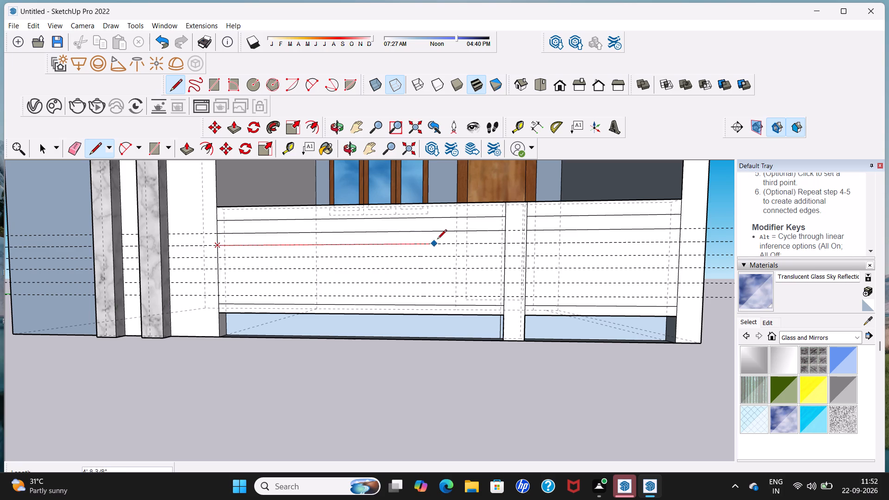
click(504, 243)
drag(525, 245, 529, 245)
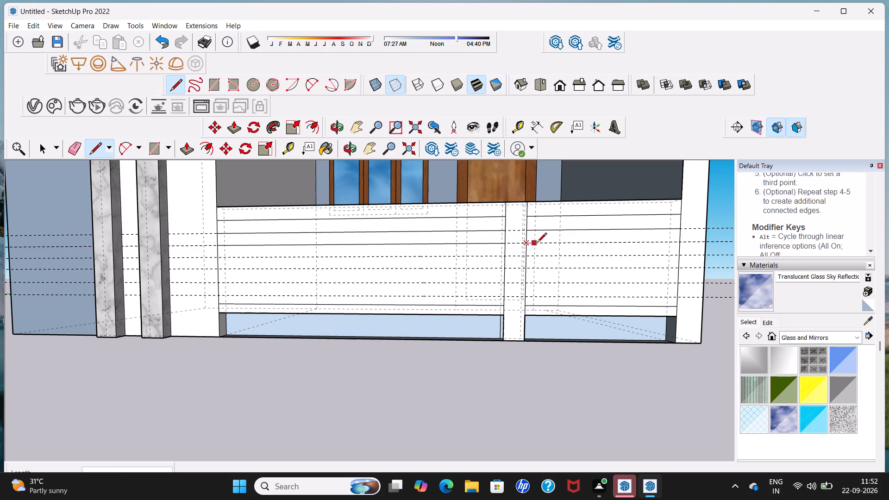
click(681, 240)
click(221, 260)
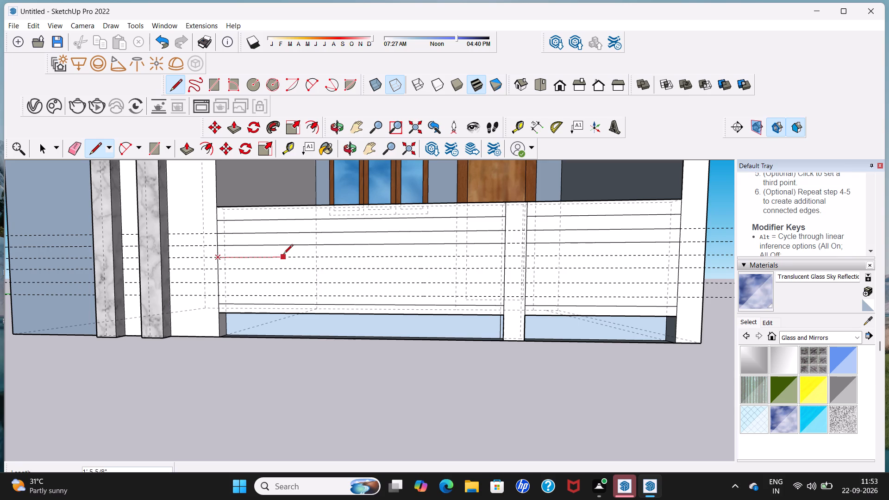
click(501, 256)
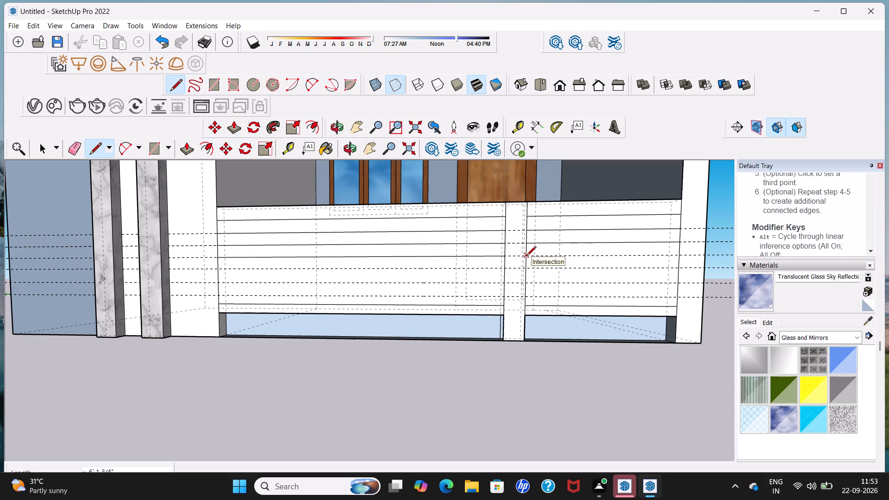
click(526, 256)
click(681, 254)
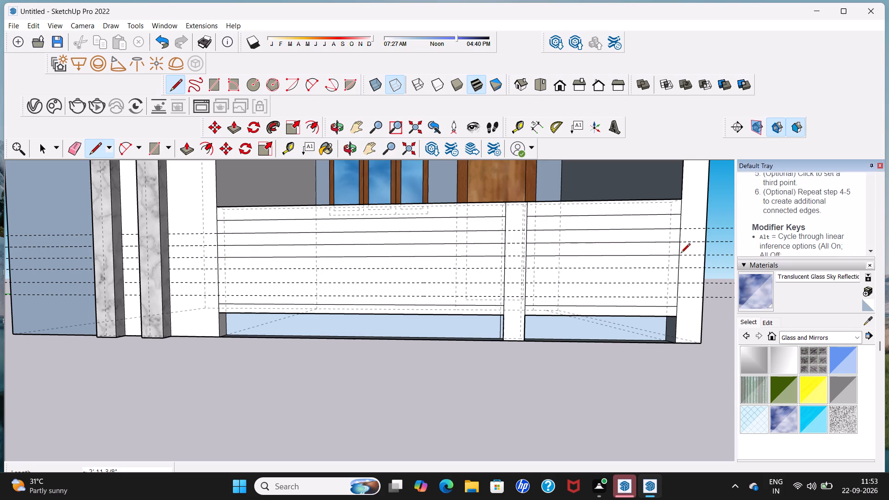
Draw lines along the fourth guide from the top on both outer panels, about 6' 1 3/4" and 2' 11 3/8" long.
click(220, 269)
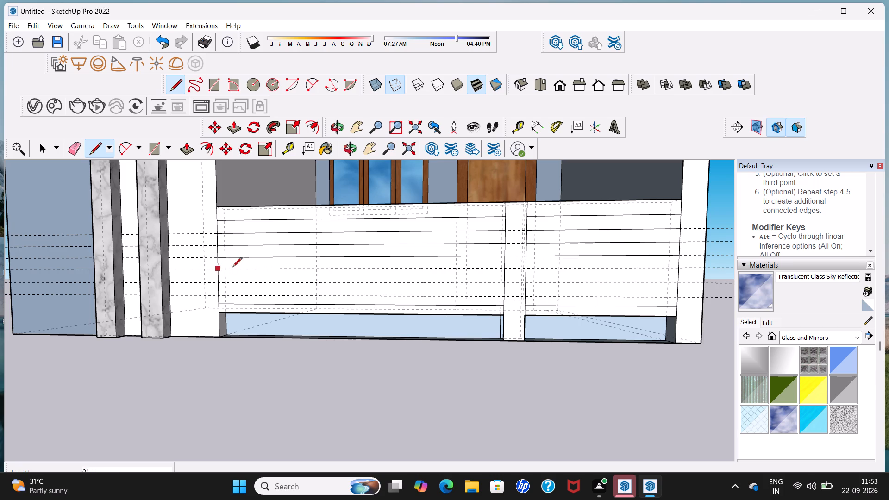
click(505, 267)
click(522, 270)
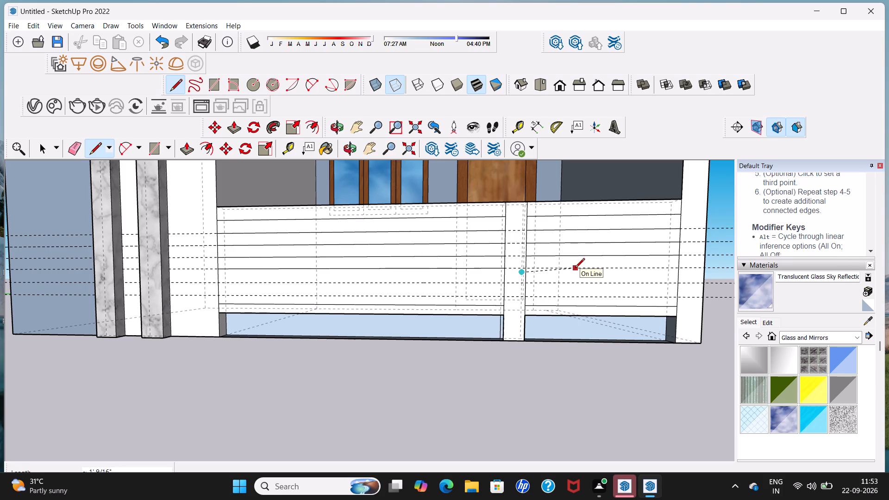
key(space)
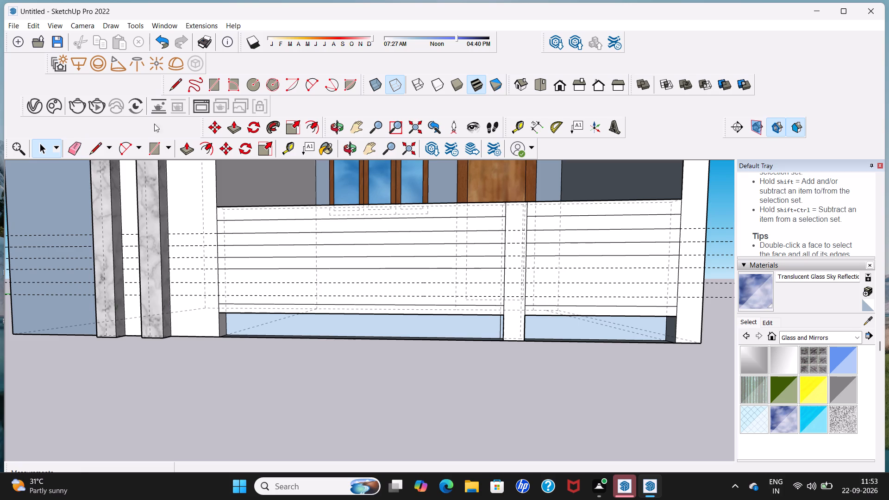
click(176, 92)
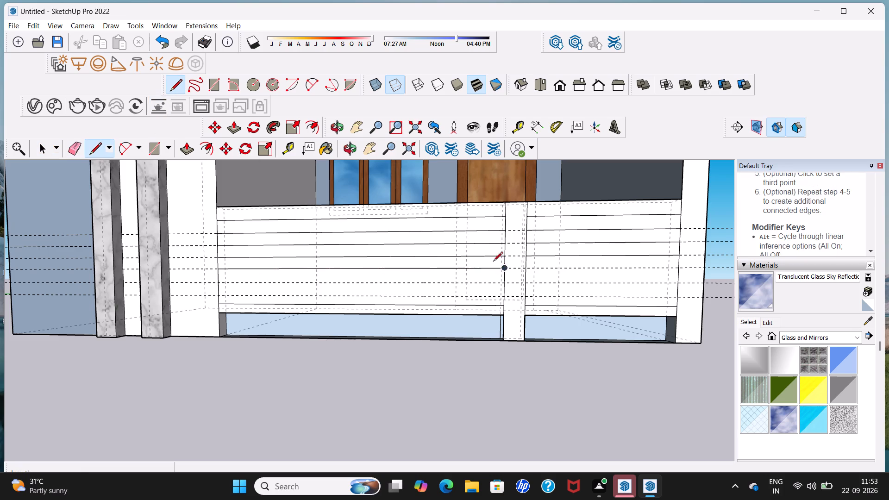
drag(527, 269, 532, 269)
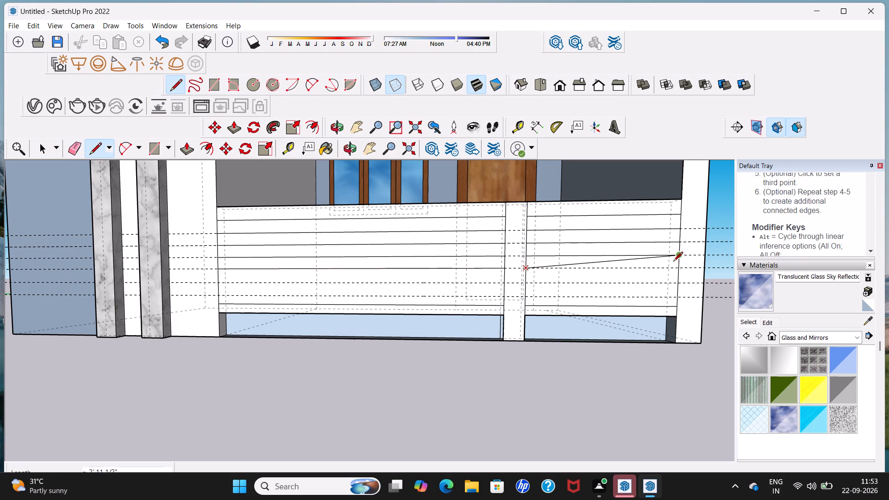
click(679, 268)
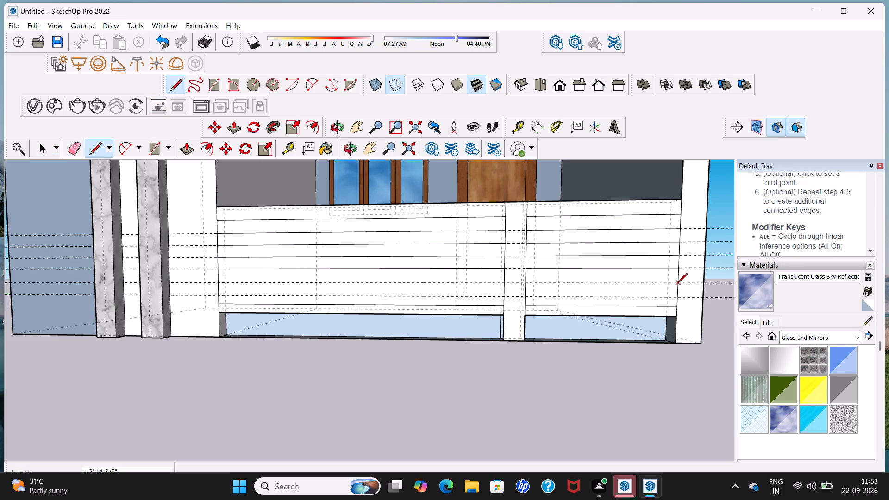
Draw lines along the two lowest guides on both outer panels, about 6' 1 3/4" and 2' 11 3/8" long, skipping the narrow middle section.
click(679, 282)
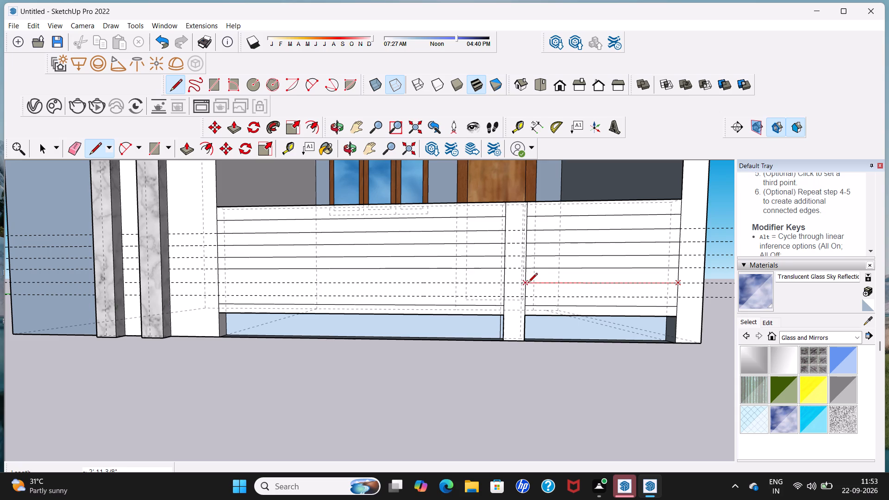
click(527, 283)
click(502, 284)
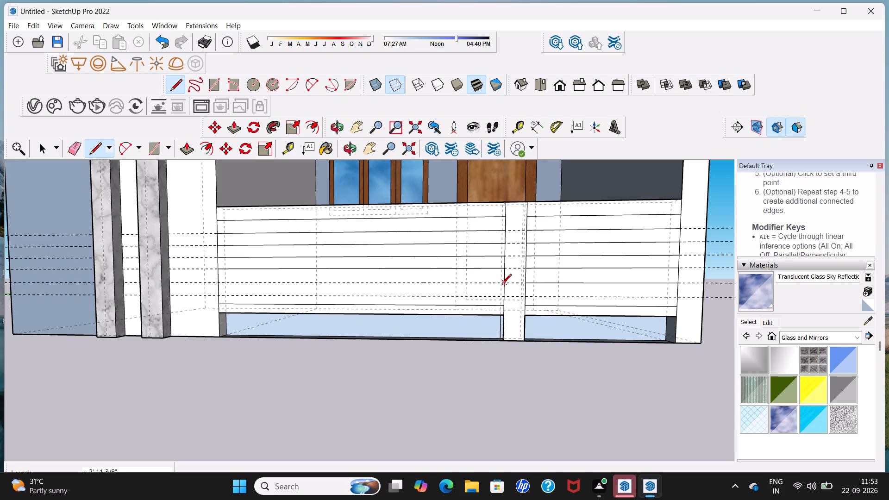
click(223, 278)
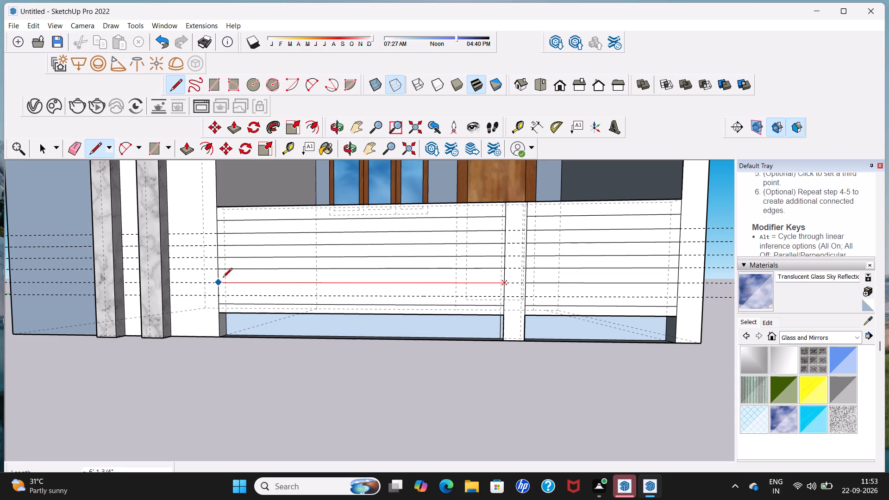
click(219, 296)
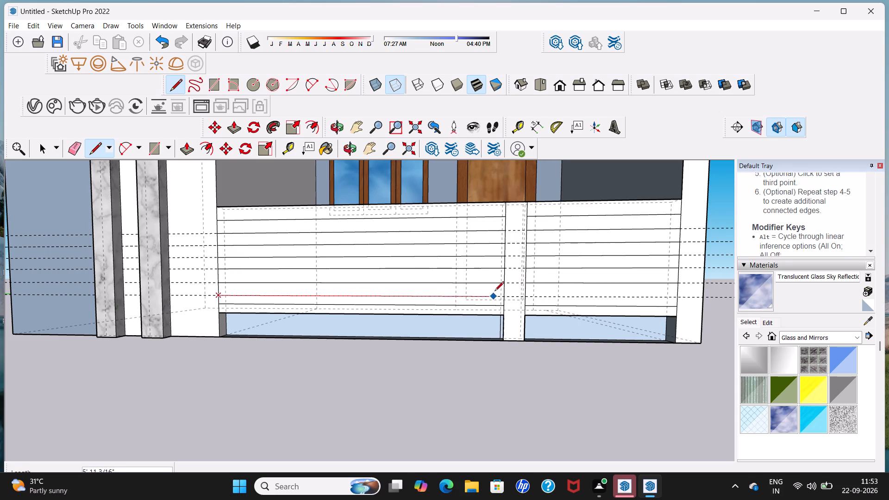
click(504, 296)
click(526, 293)
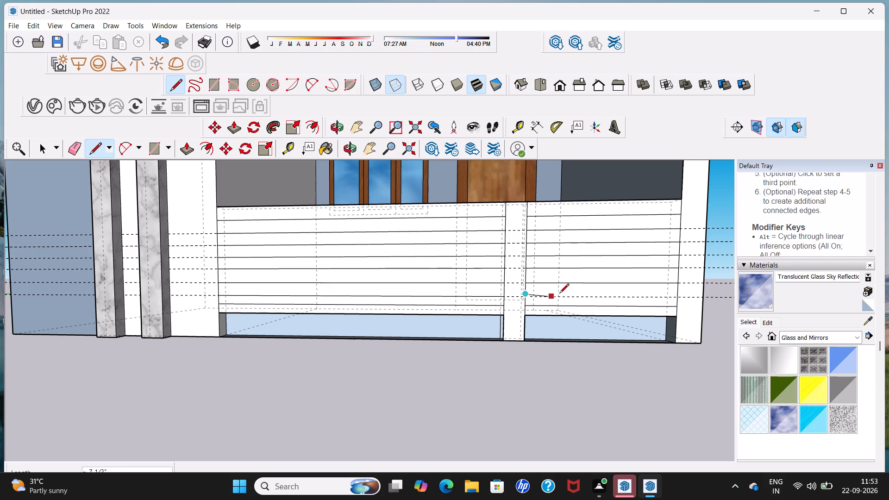
key(space)
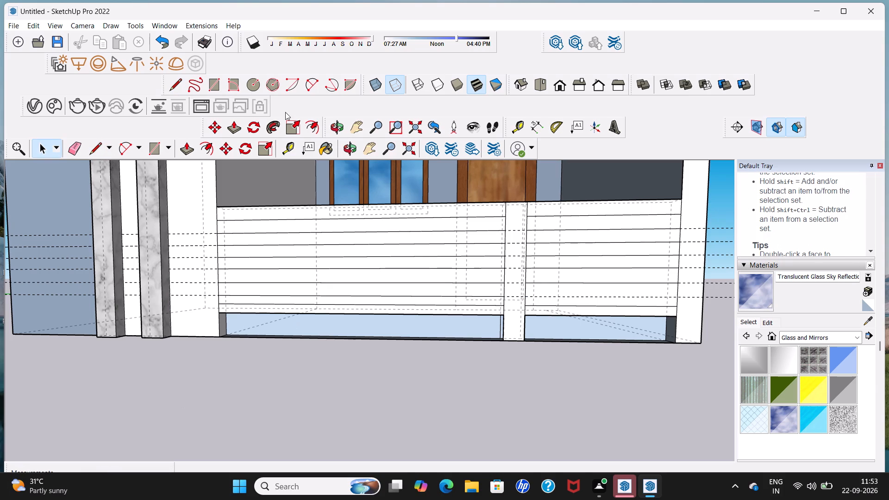
click(177, 92)
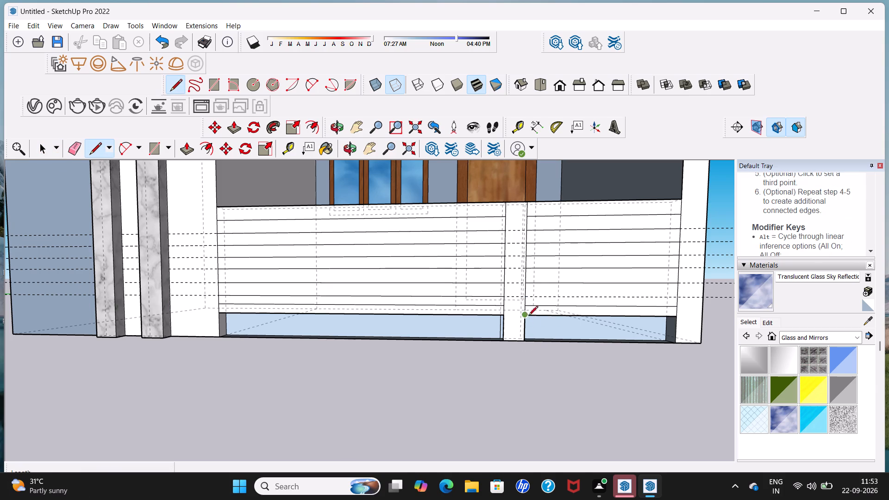
click(528, 297)
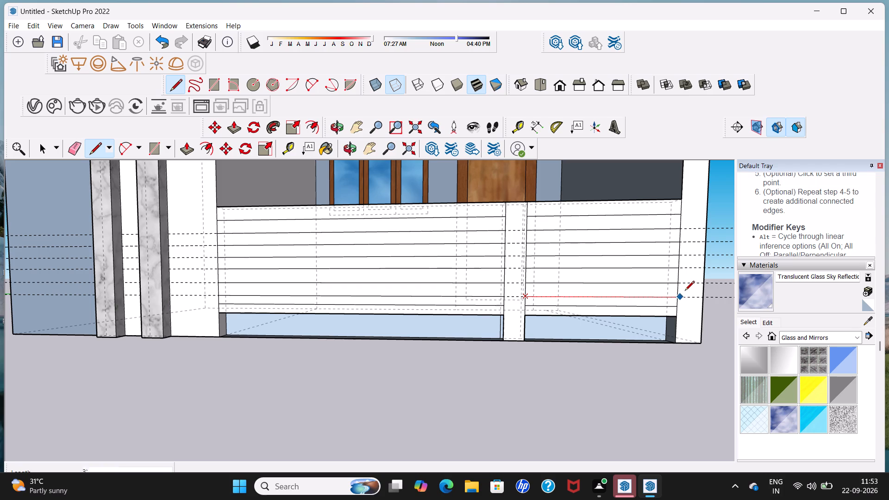
click(679, 295)
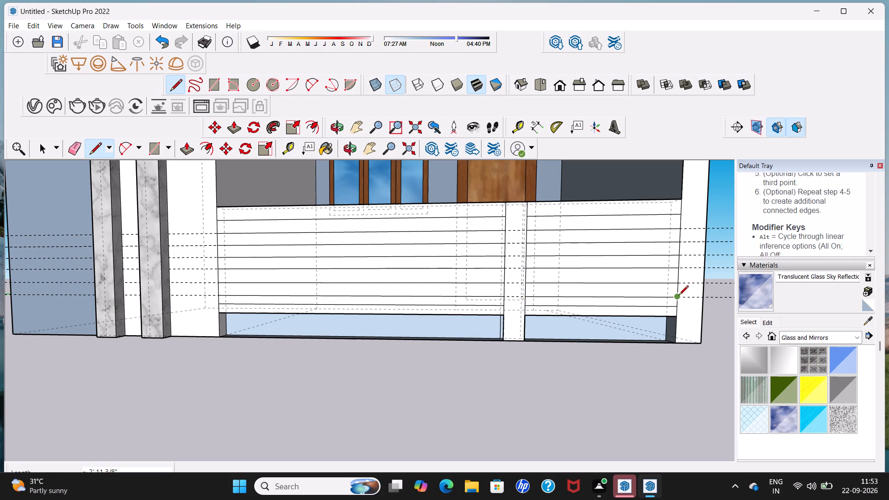
key(space)
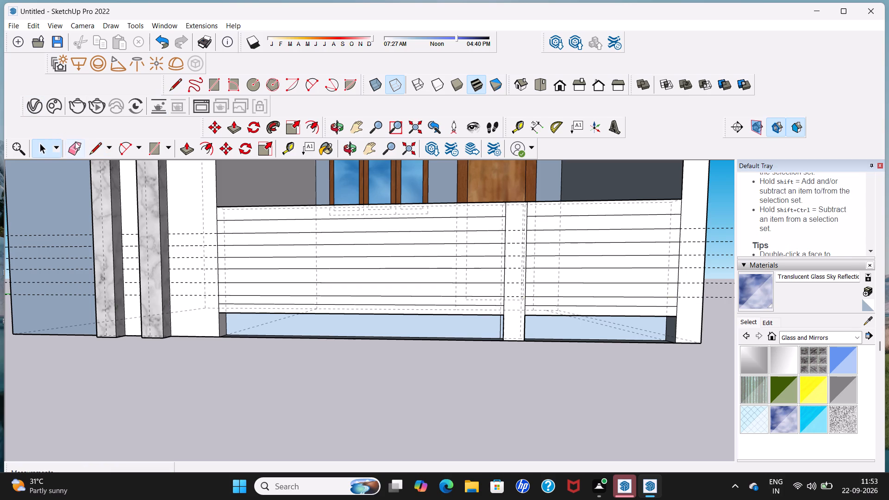
Erase all six horizontal guides running across the low wall.
click(77, 145)
scroll(96, 212, down, 8)
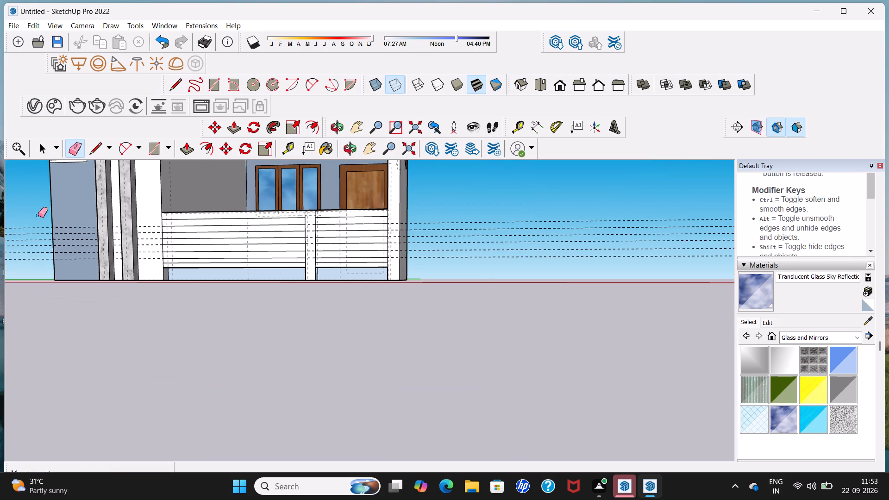
drag(31, 209, 30, 292)
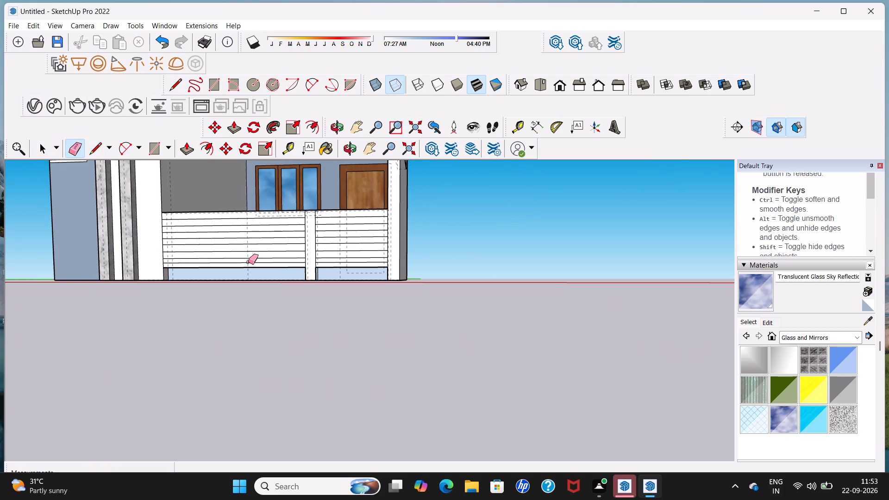
scroll(275, 264, up, 7)
scroll(312, 233, down, 3)
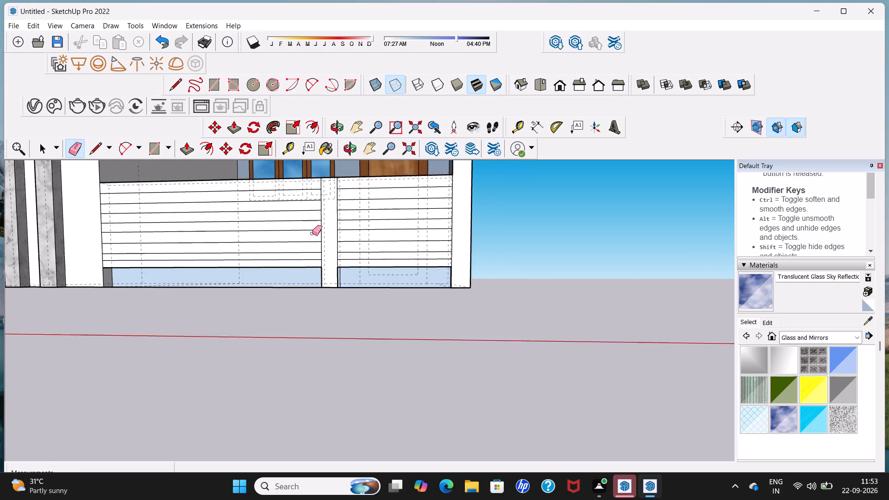
scroll(312, 233, down, 3)
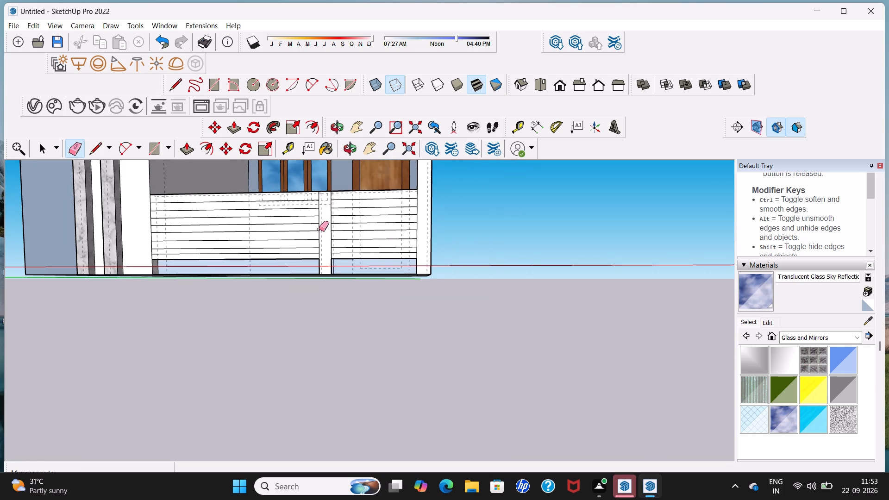
key(space)
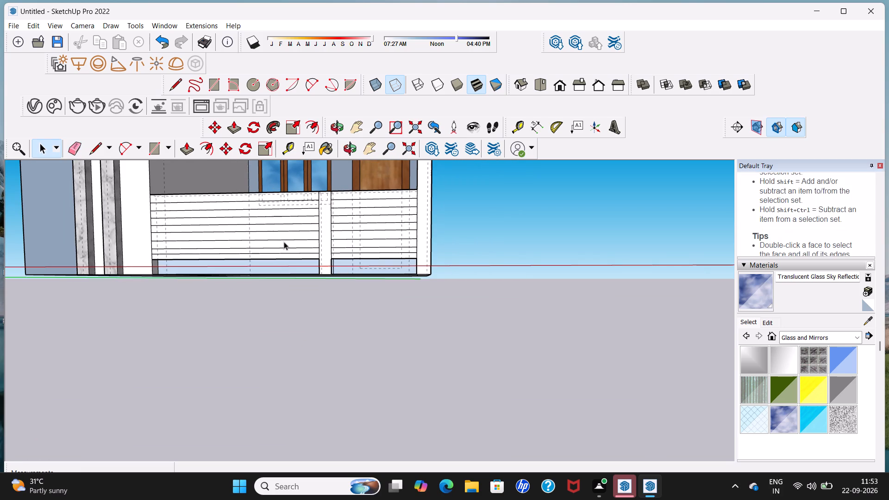
Delete four alternate strip faces on the low wall's wider panel, starting just below its top band, to leave horizontal slats.
click(262, 204)
click(264, 204)
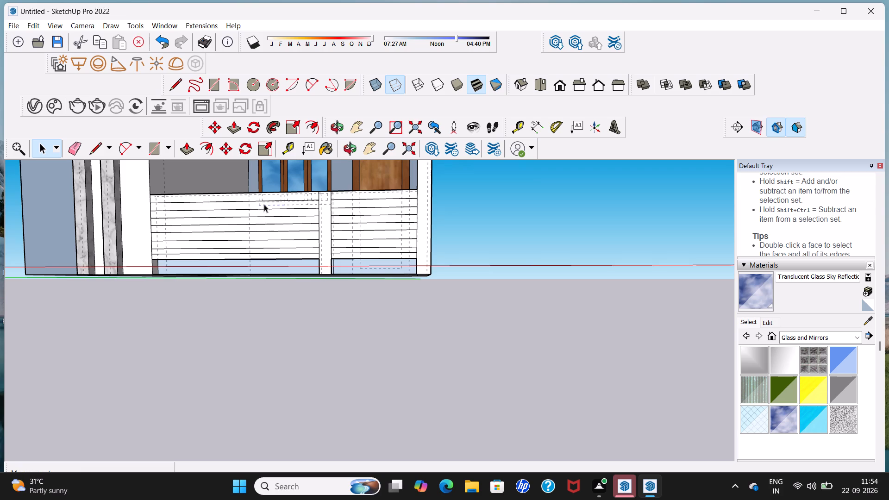
scroll(264, 204, up, 6)
click(264, 206)
double_click(264, 206)
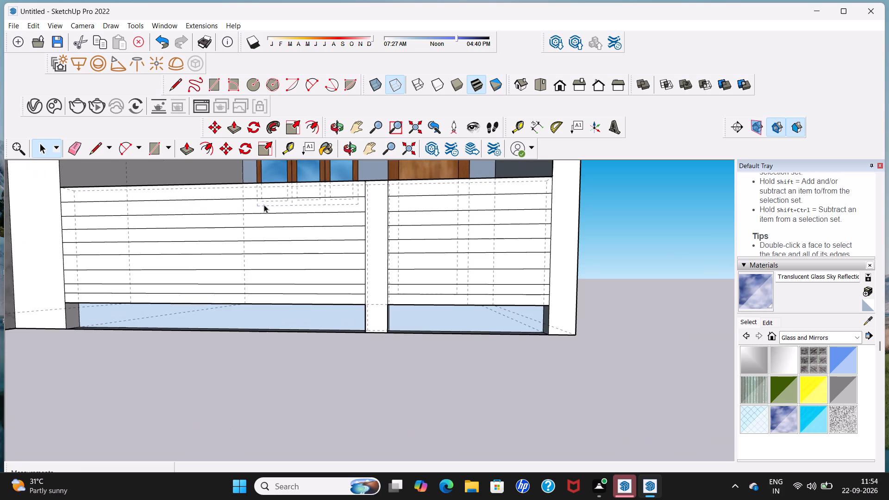
click(175, 355)
key(space)
key(space)
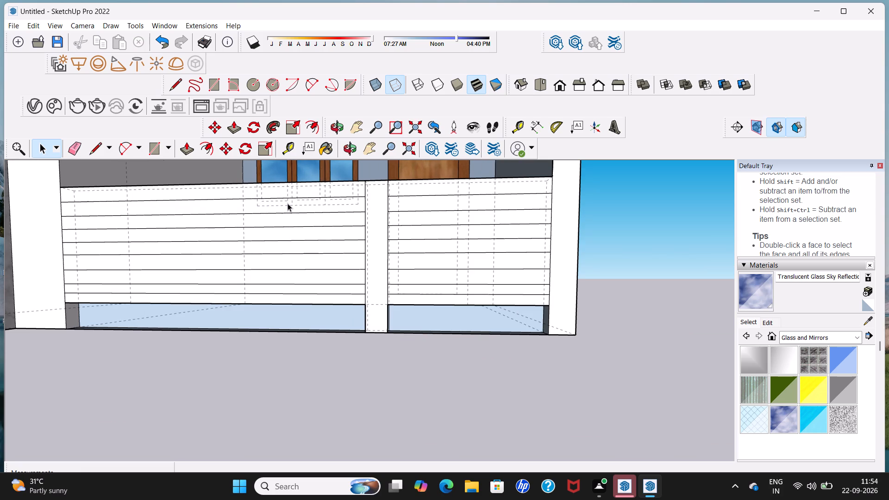
click(288, 203)
key(Delete)
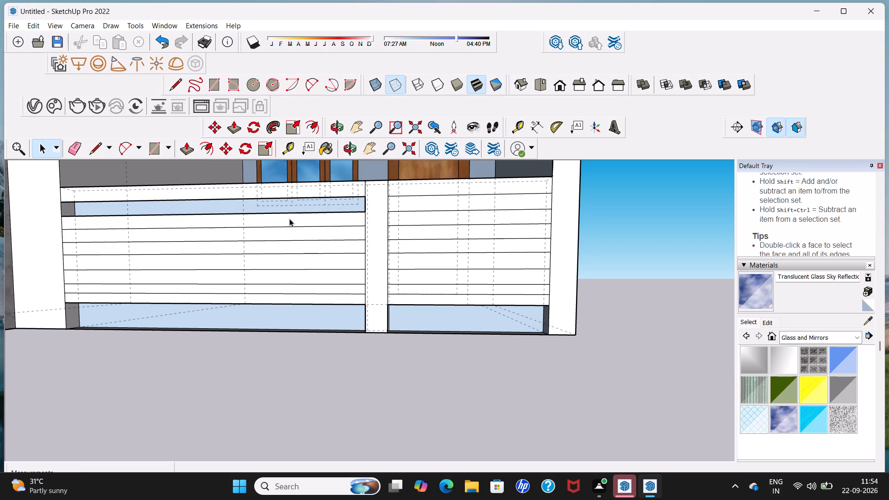
click(291, 232)
key(Delete)
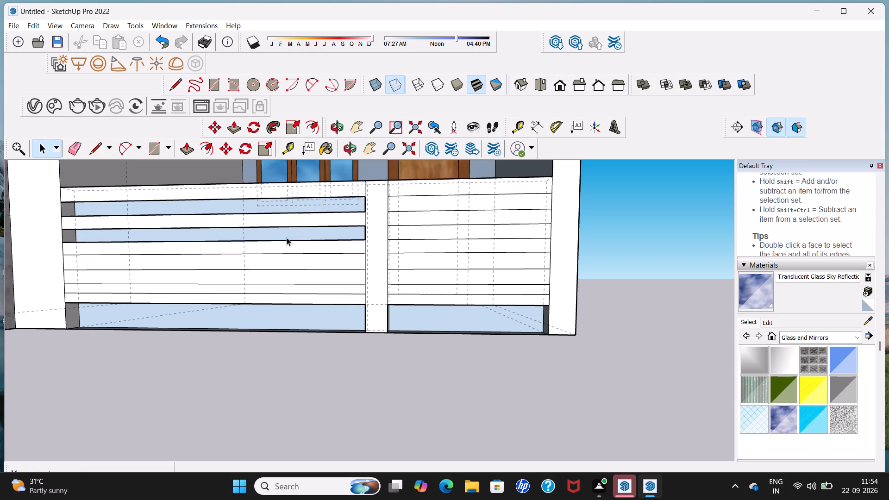
click(273, 260)
key(Delete)
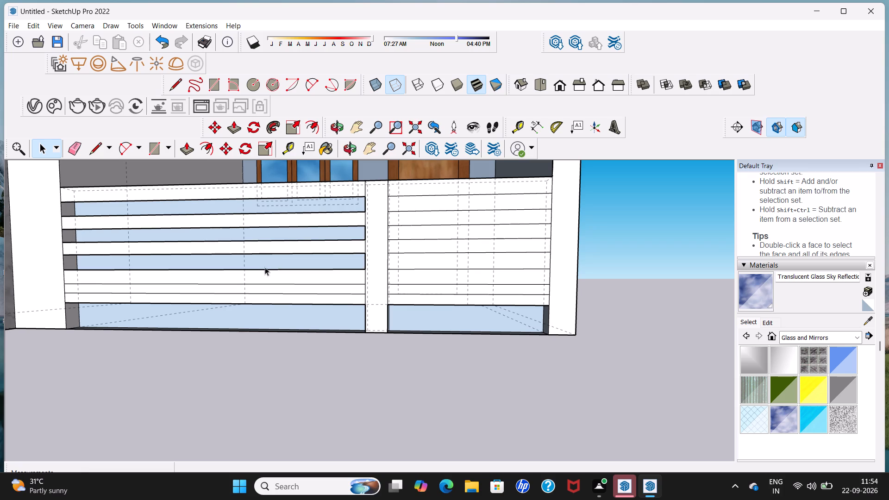
click(252, 291)
key(Delete)
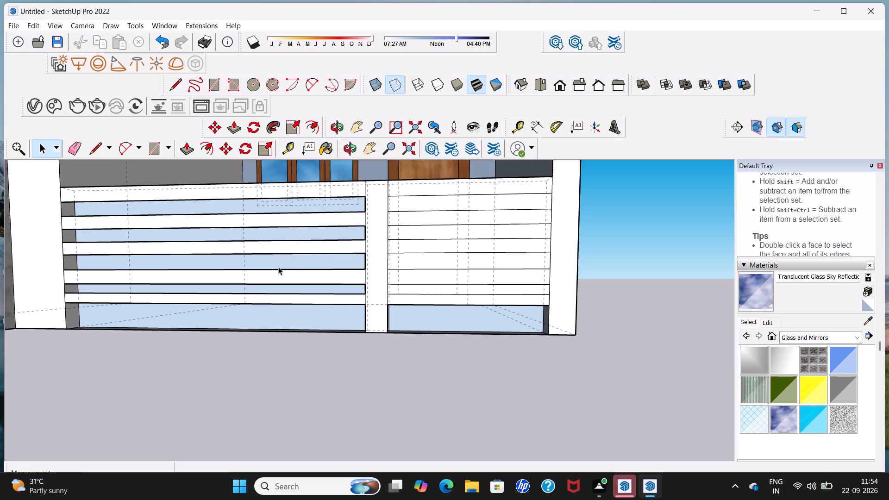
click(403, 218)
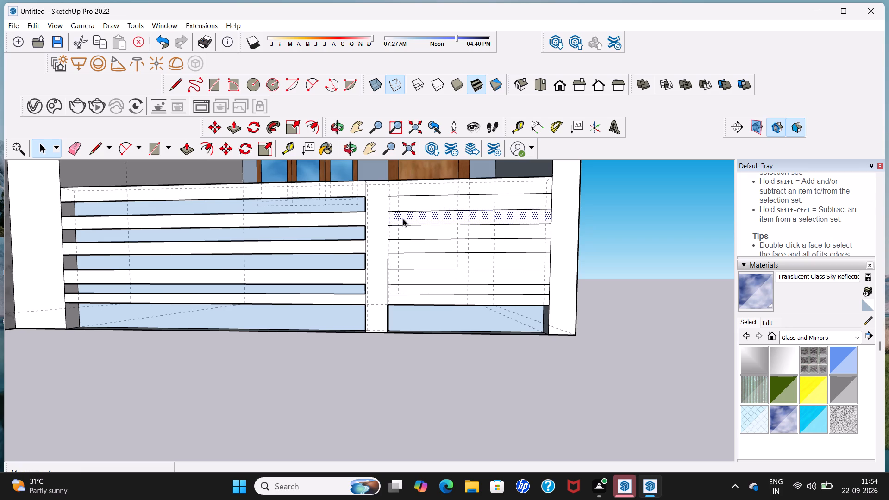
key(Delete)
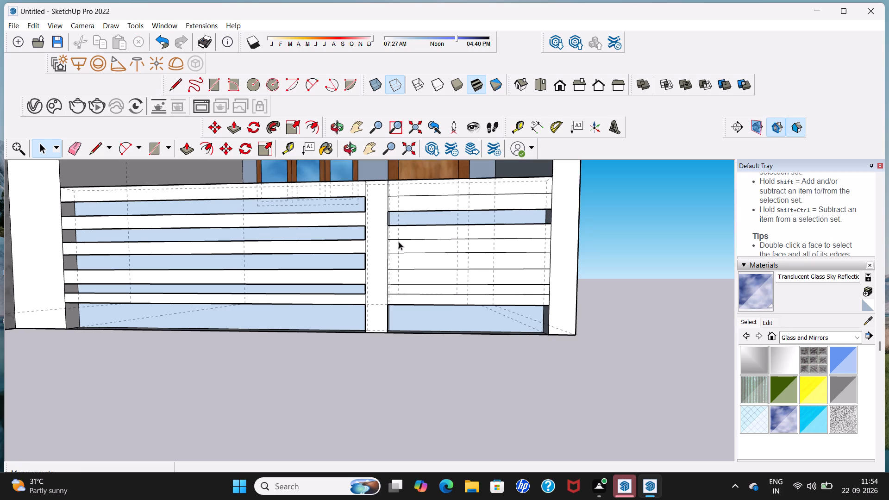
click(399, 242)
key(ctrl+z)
Delete four alternate strip faces on the low wall's narrower outer panel, starting just below its top band, matching the wider panel's slats.
click(414, 204)
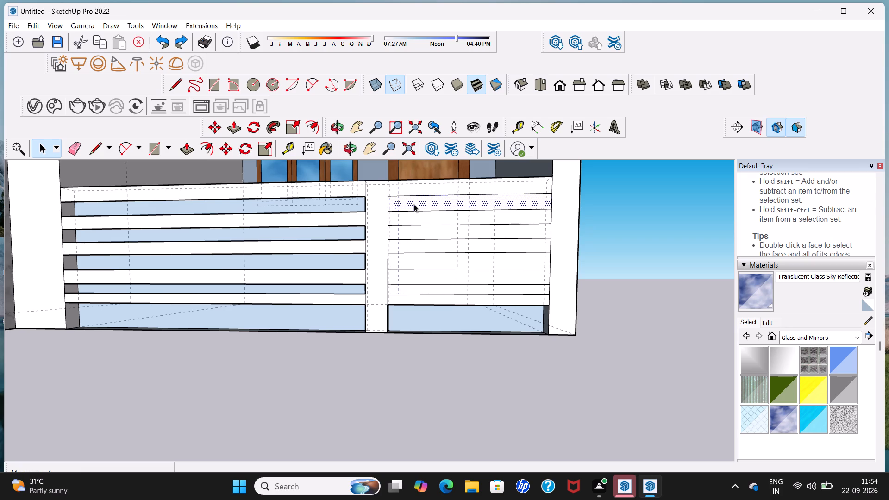
key(Delete)
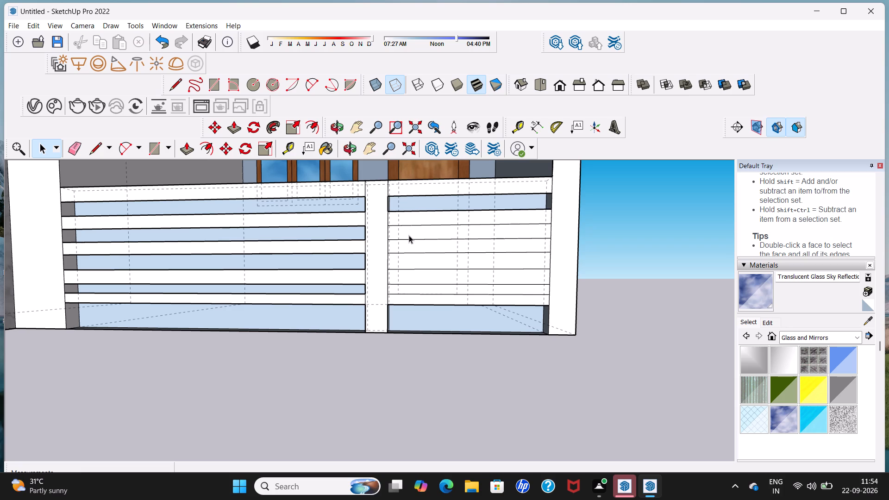
click(409, 235)
key(Delete)
click(402, 264)
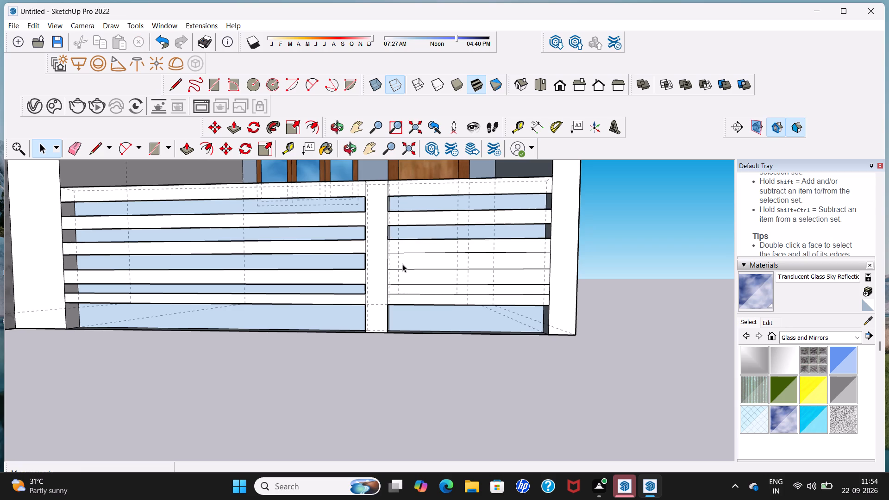
key(Delete)
click(402, 289)
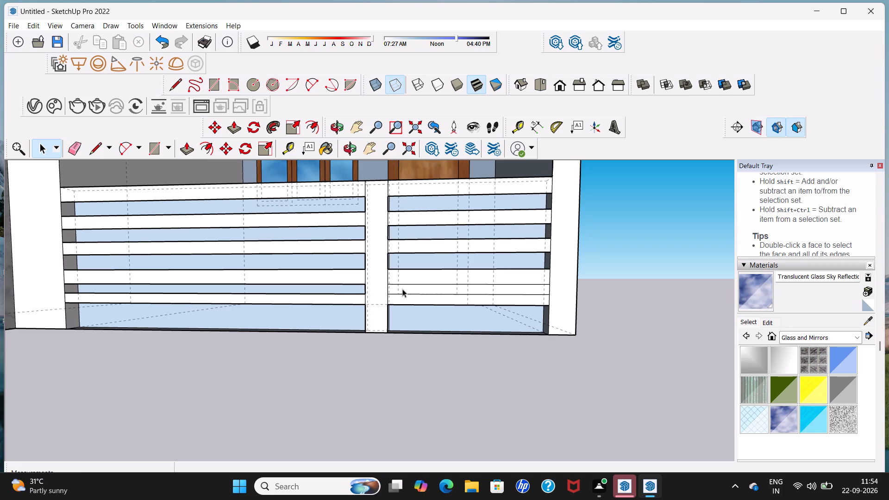
key(Delete)
scroll(399, 285, down, 10)
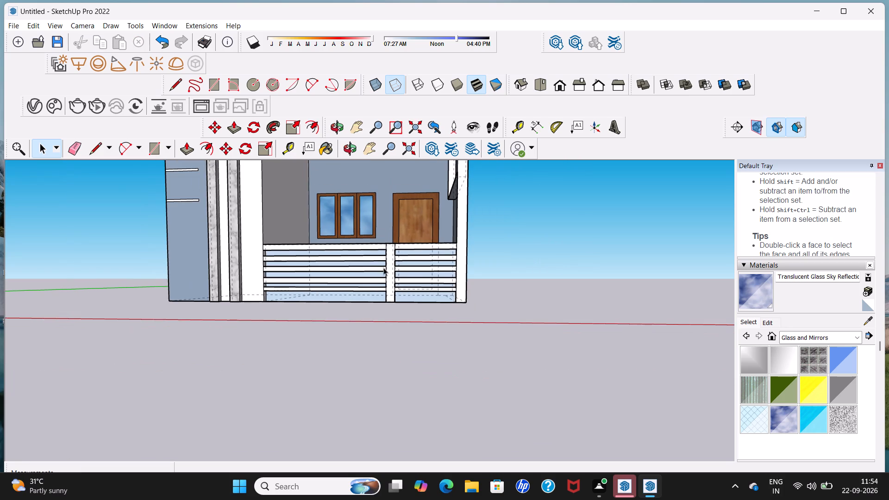
Push/Pull the top face of the narrow post between the low wall's slatted panels upward by about 4 1/2".
scroll(377, 256, up, 2)
middle_drag(381, 241, 373, 311)
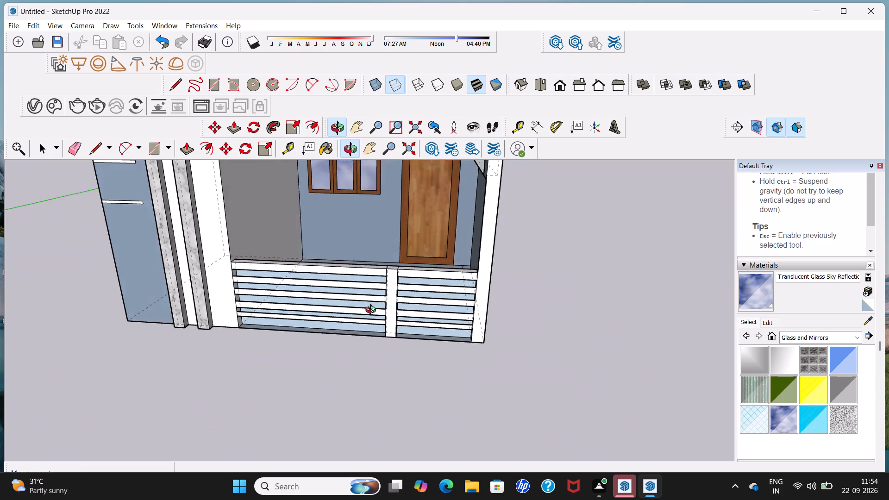
middle_drag(373, 311, 367, 342)
scroll(376, 291, up, 6)
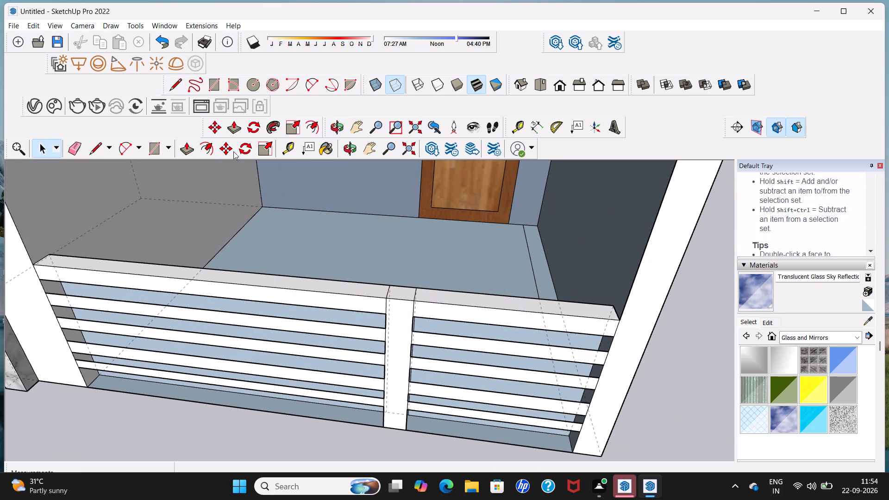
click(191, 148)
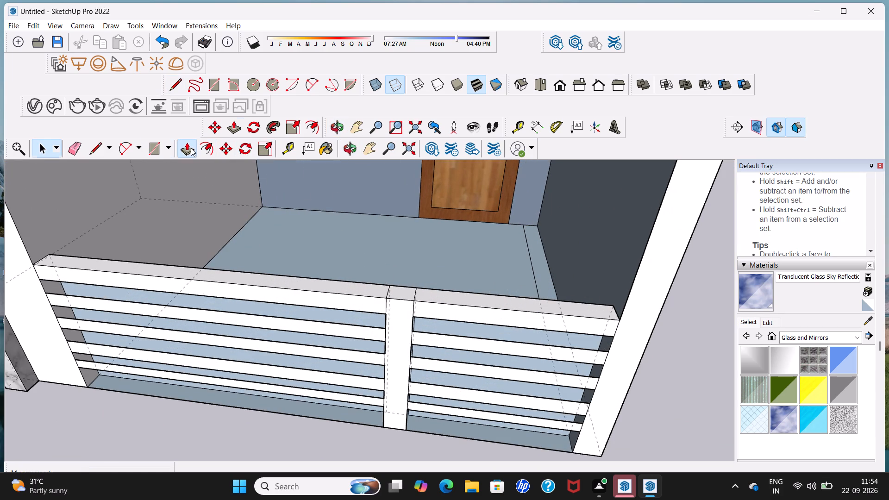
click(404, 291)
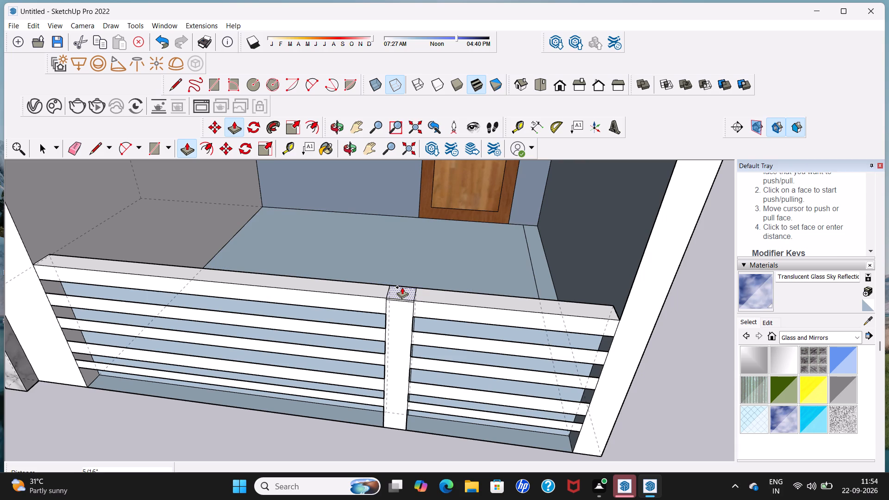
key(ctrl+z)
click(402, 287)
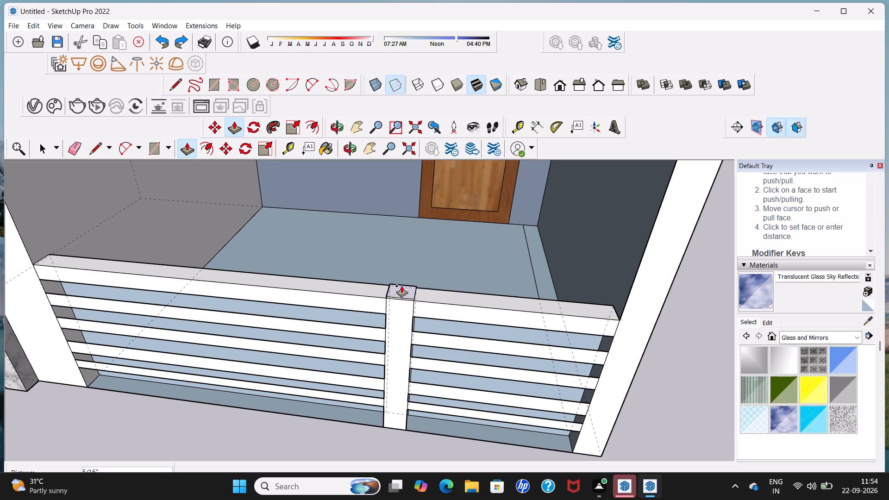
scroll(401, 288, up, 5)
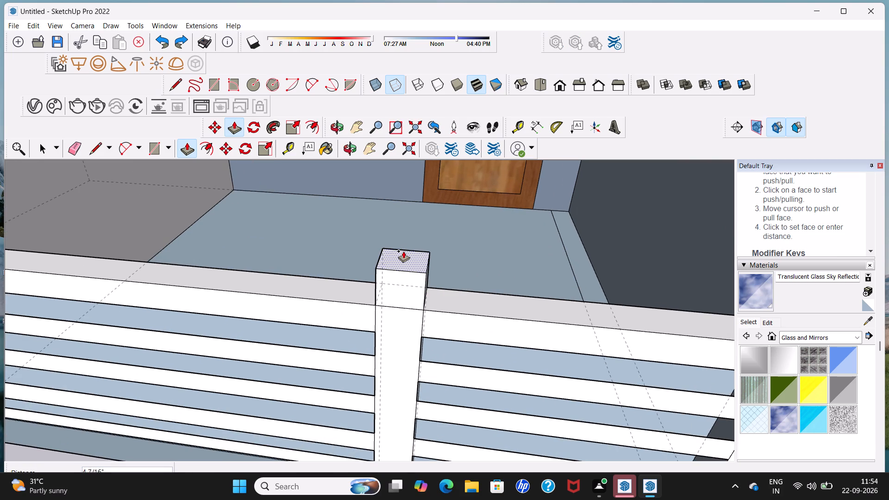
click(405, 248)
key(space)
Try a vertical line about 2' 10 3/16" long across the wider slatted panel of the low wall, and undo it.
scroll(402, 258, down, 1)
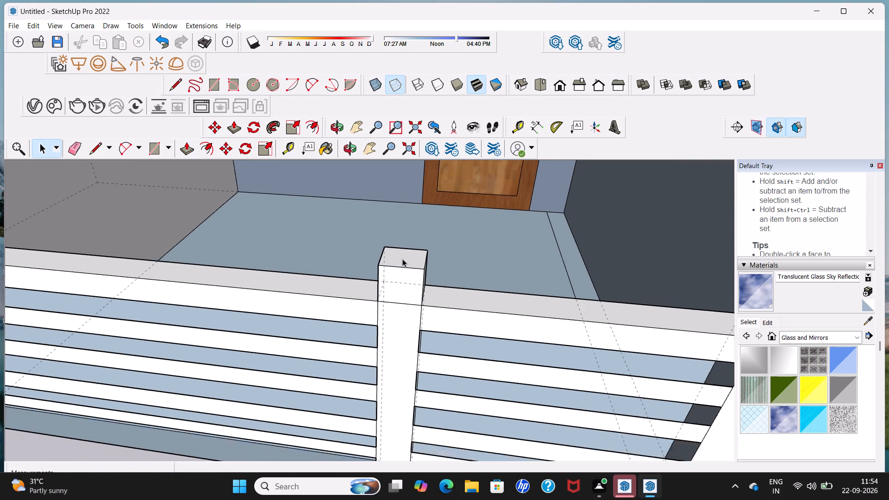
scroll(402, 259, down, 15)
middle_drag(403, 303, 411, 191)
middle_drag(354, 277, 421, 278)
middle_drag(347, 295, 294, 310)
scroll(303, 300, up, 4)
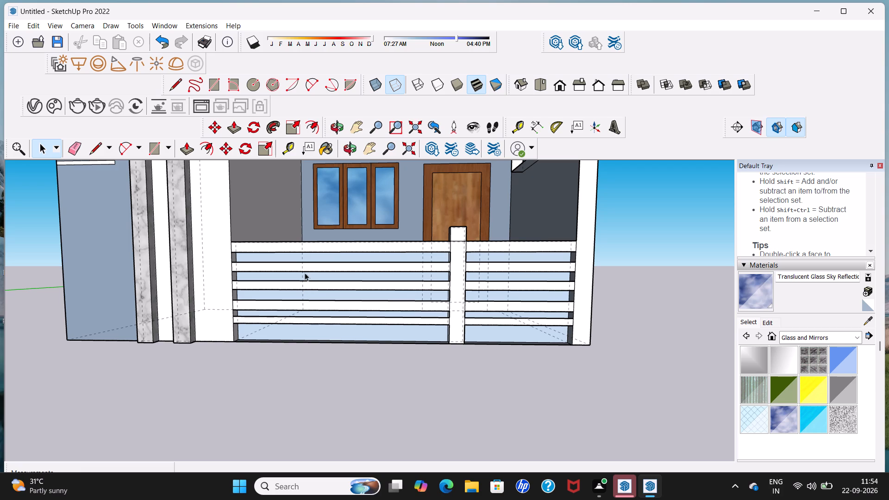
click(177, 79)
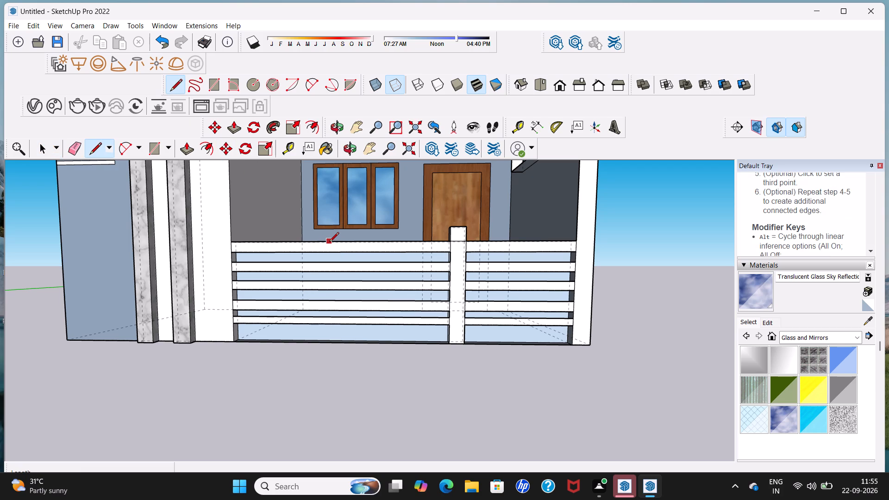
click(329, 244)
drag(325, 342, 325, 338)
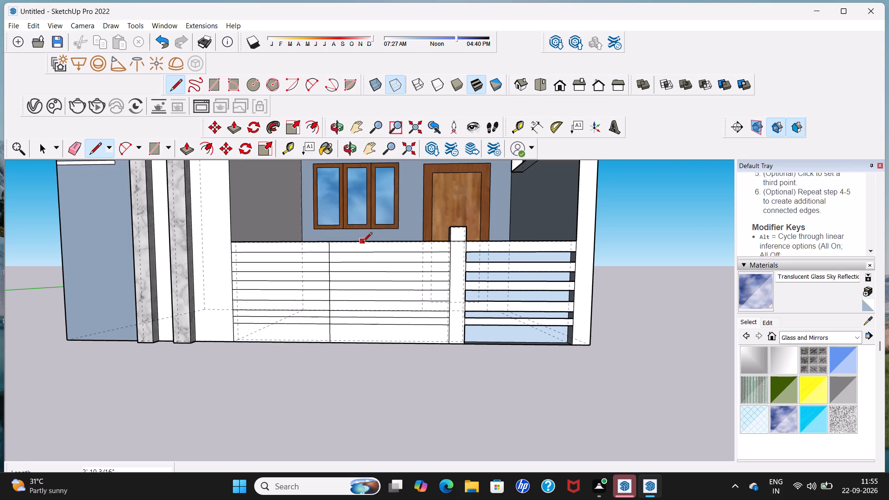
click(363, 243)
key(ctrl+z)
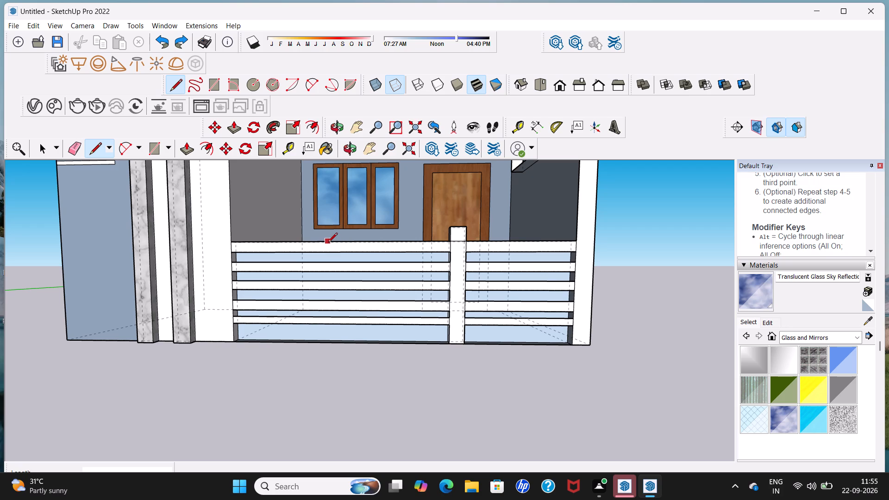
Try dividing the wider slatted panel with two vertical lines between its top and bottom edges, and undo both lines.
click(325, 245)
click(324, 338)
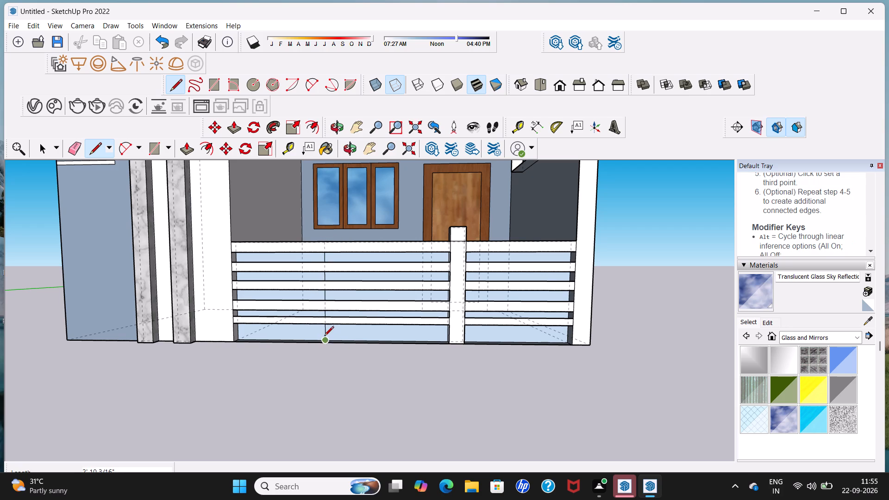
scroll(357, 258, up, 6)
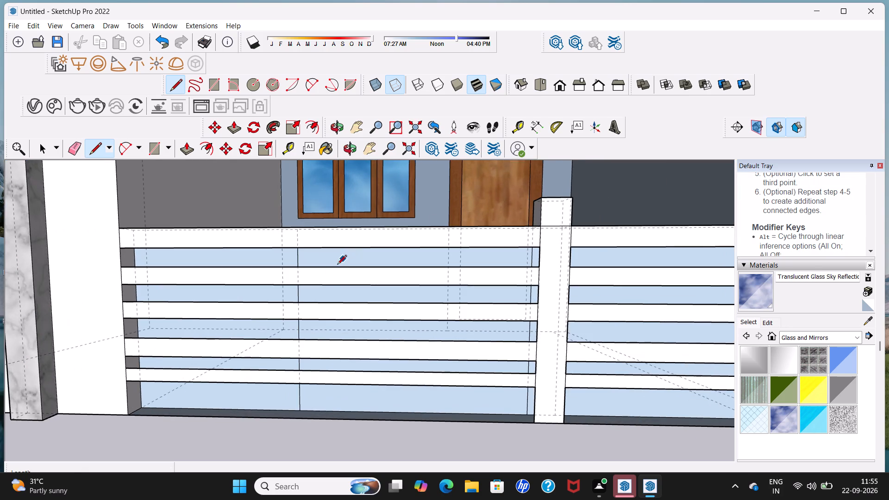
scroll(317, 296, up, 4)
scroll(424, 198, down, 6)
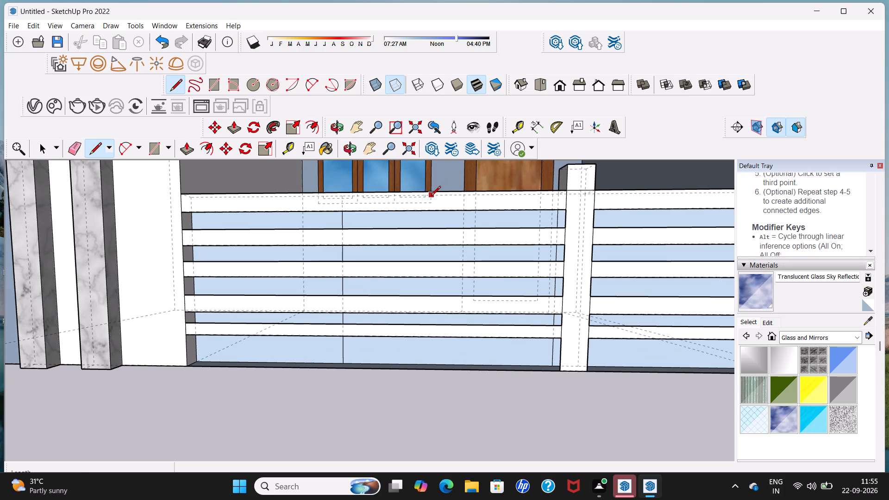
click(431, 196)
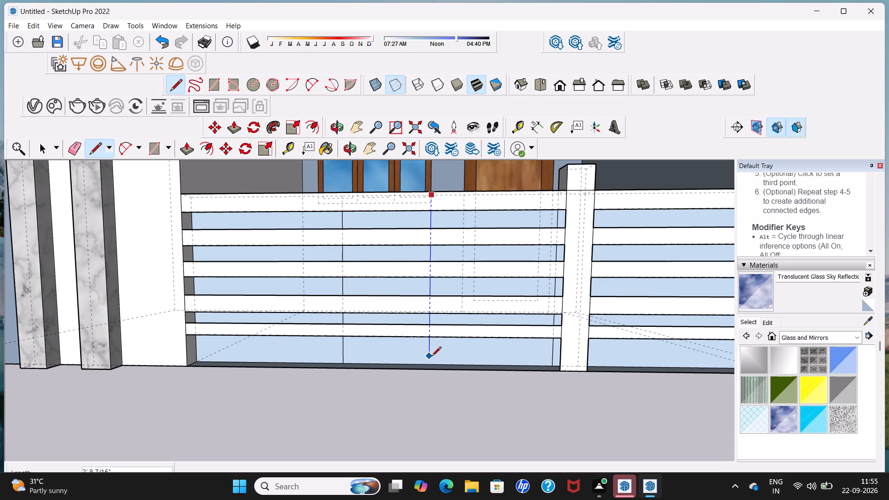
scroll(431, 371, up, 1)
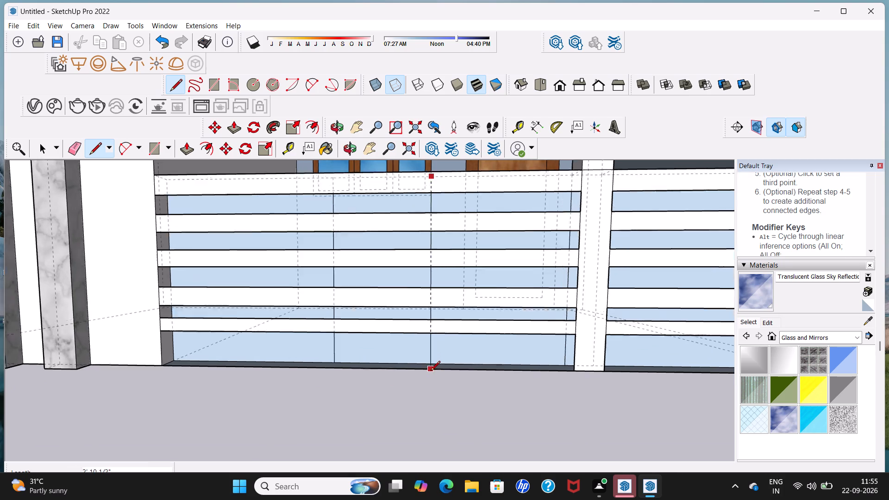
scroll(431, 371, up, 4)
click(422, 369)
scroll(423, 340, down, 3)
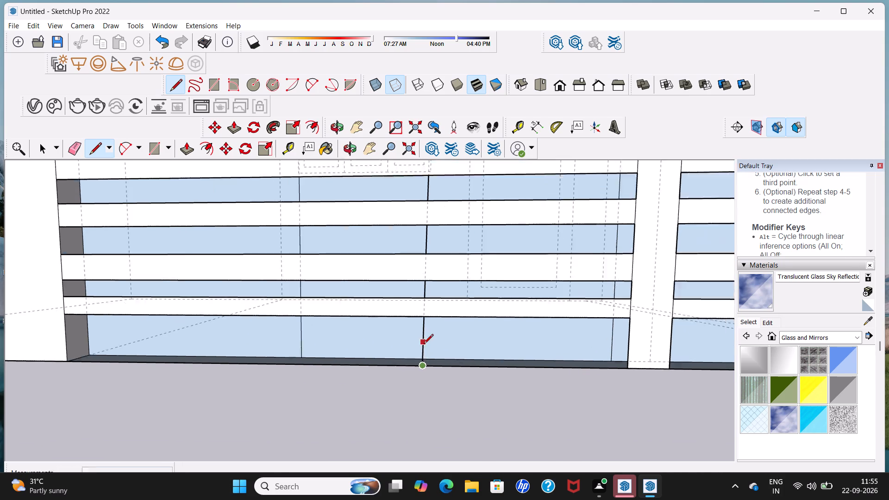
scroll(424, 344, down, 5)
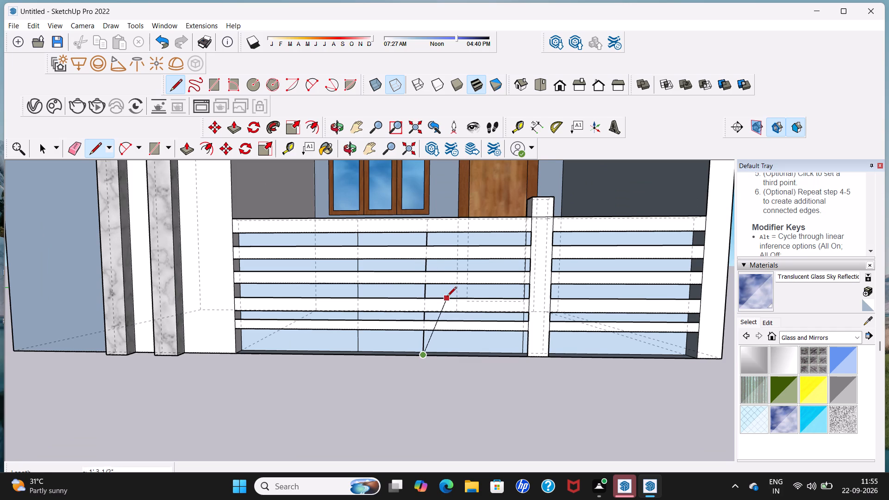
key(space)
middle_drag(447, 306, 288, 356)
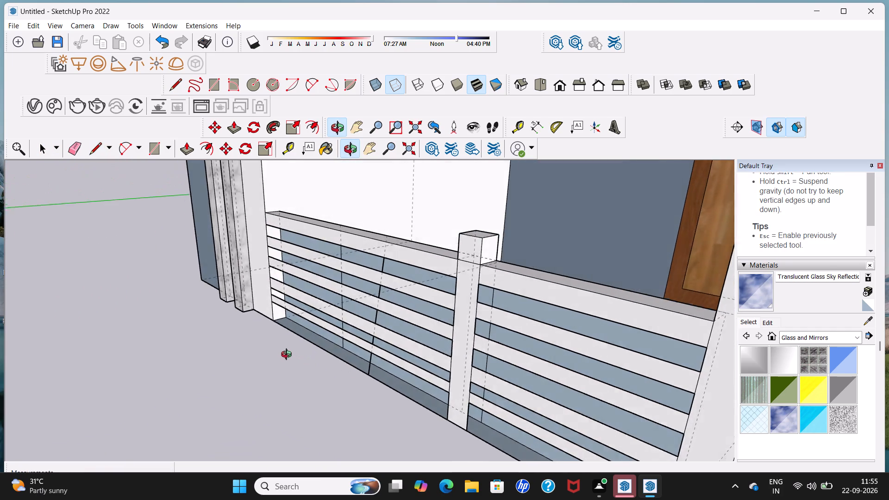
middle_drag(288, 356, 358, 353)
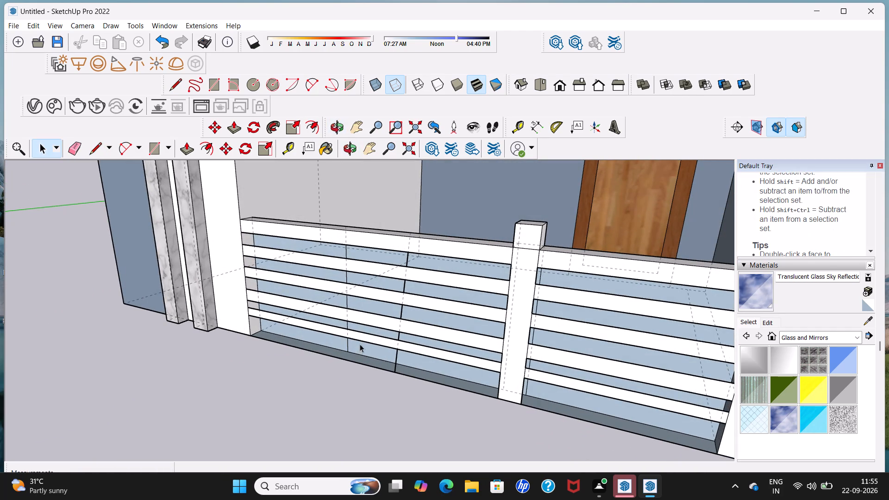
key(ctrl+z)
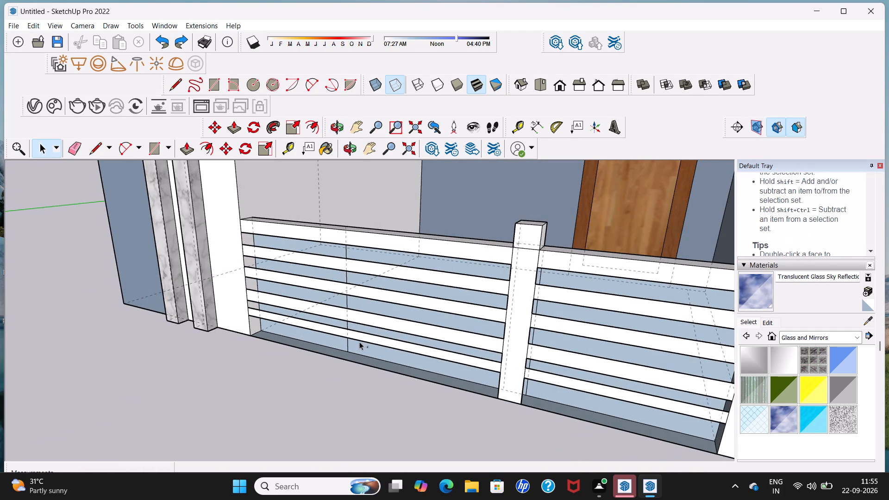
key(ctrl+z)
Draw five vertical lines, each about 2' 10 3/16" long, between the wider panel's top and bottom edges, clustered around its middle.
scroll(327, 250, up, 3)
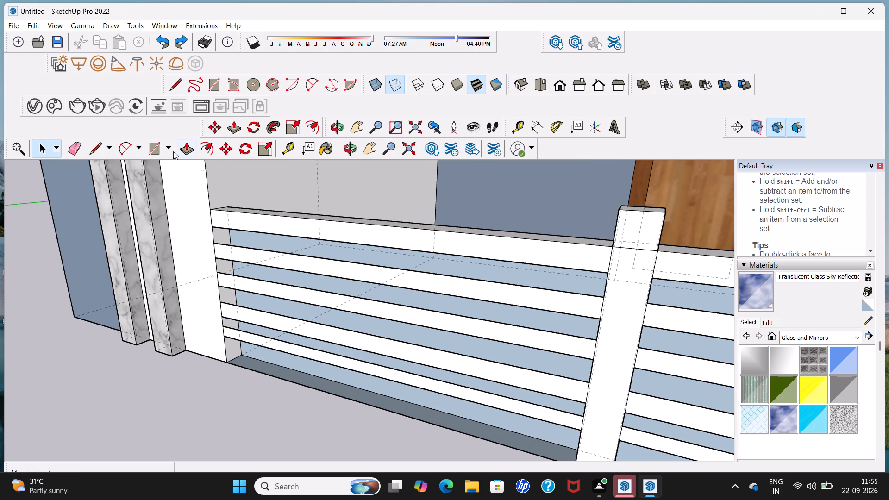
click(175, 86)
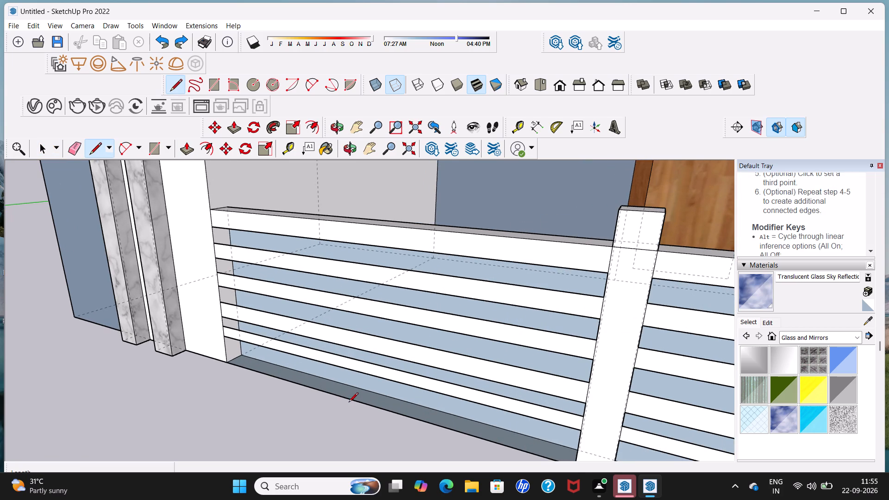
click(339, 395)
click(337, 224)
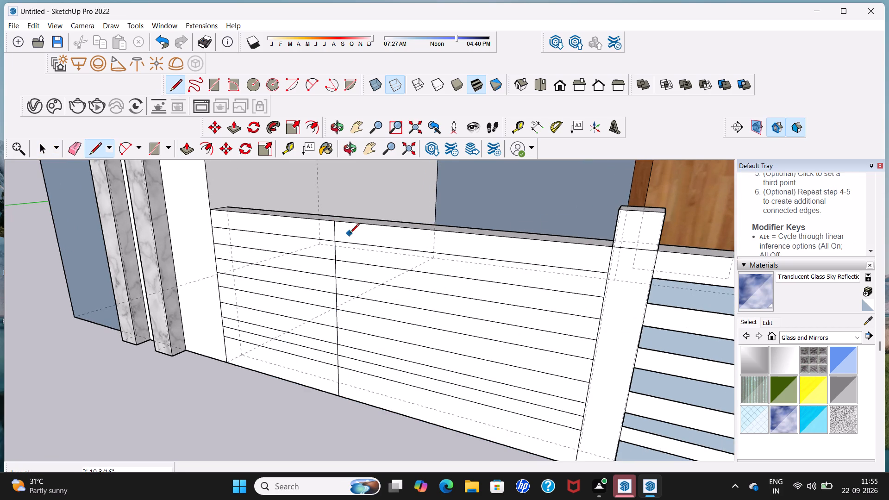
click(419, 420)
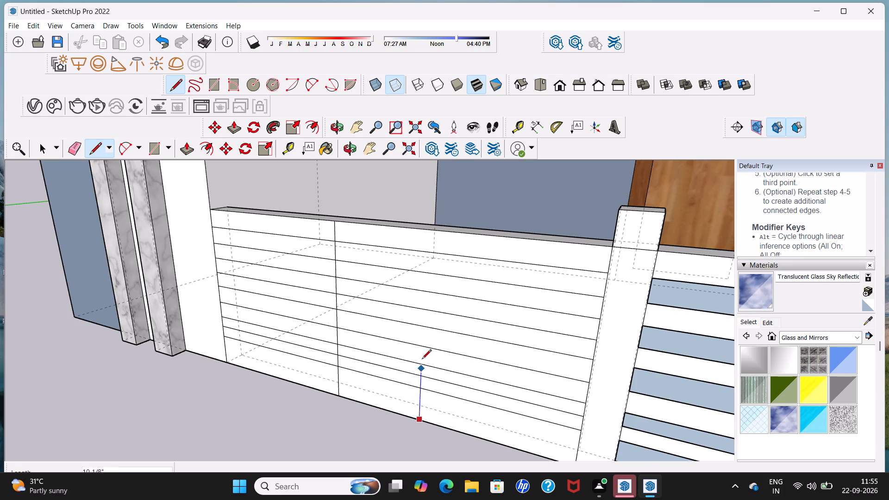
click(430, 233)
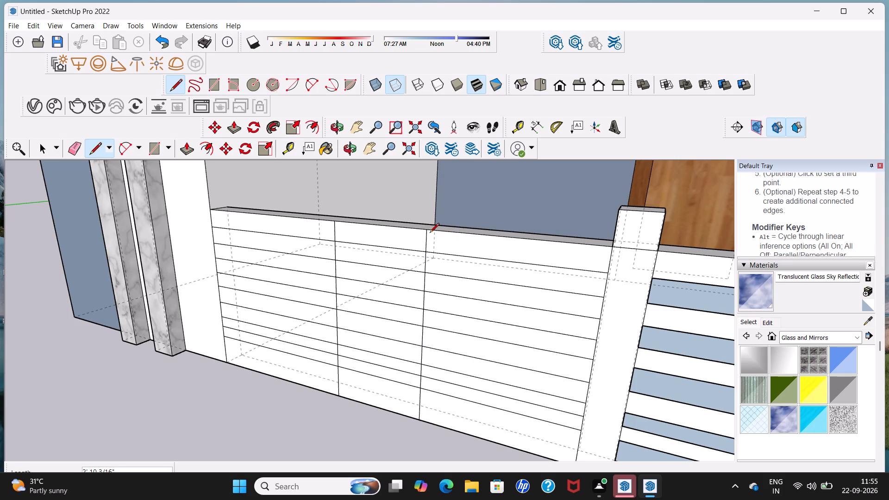
click(380, 228)
click(375, 405)
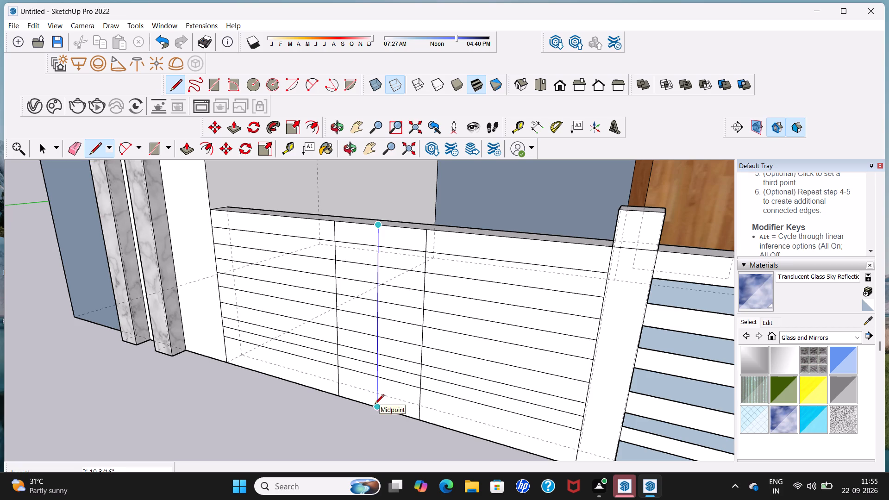
click(394, 228)
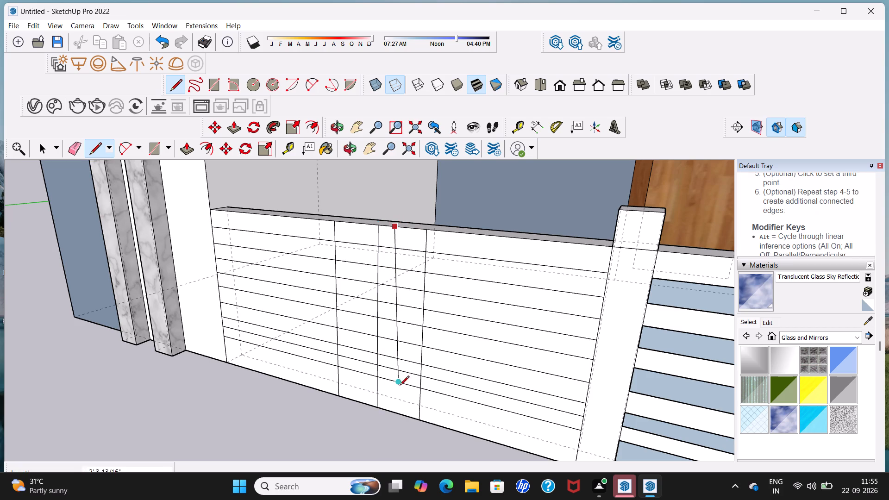
click(391, 406)
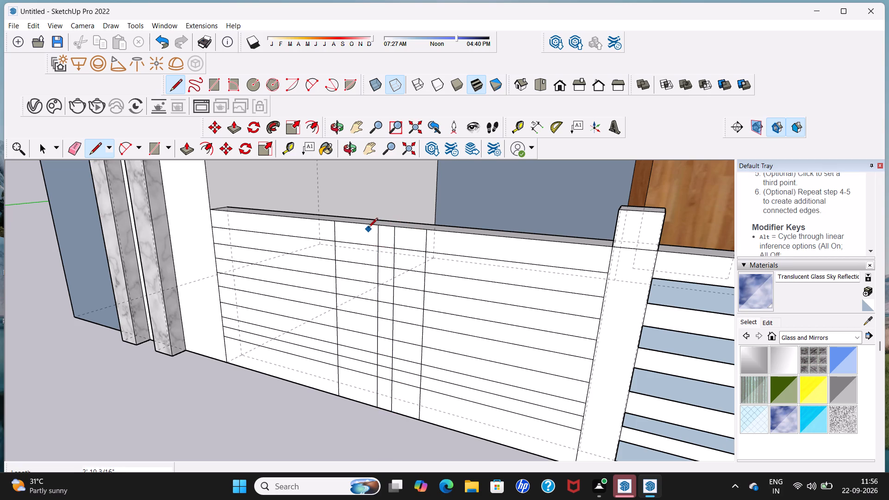
click(366, 225)
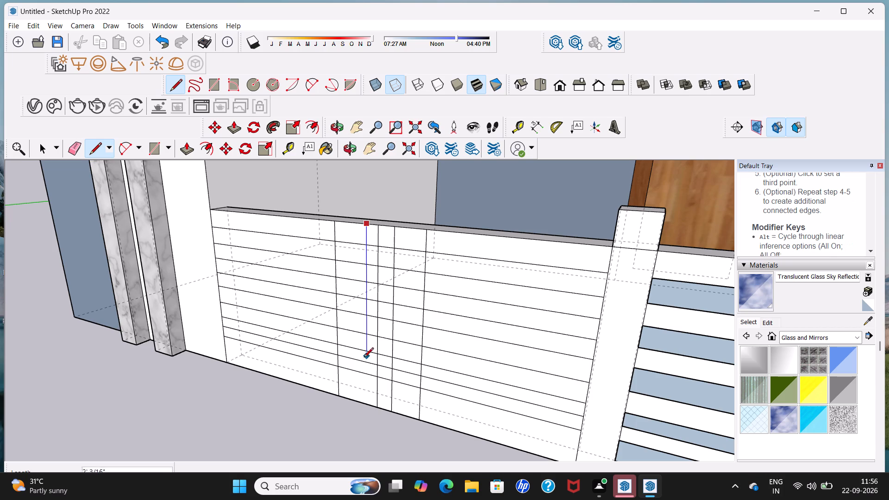
click(363, 401)
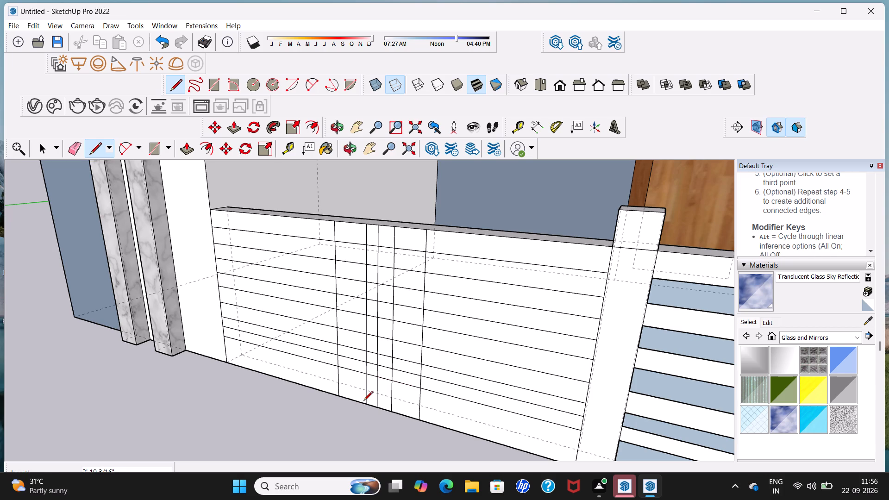
Undo the last vertical line and redraw it between the wider panel's top and bottom edges, closer to the line nearest the marble columns.
key(space)
middle_drag(355, 403, 458, 385)
scroll(355, 403, down, 1)
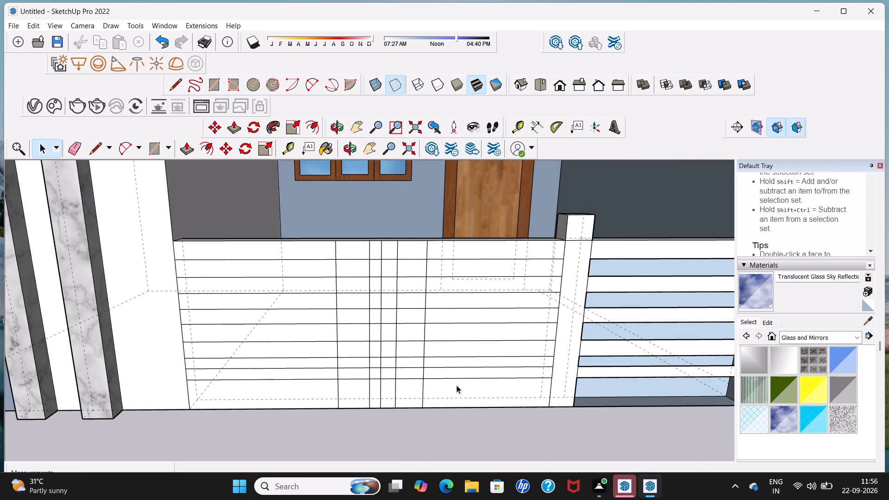
scroll(378, 379, up, 4)
key(ctrl+z)
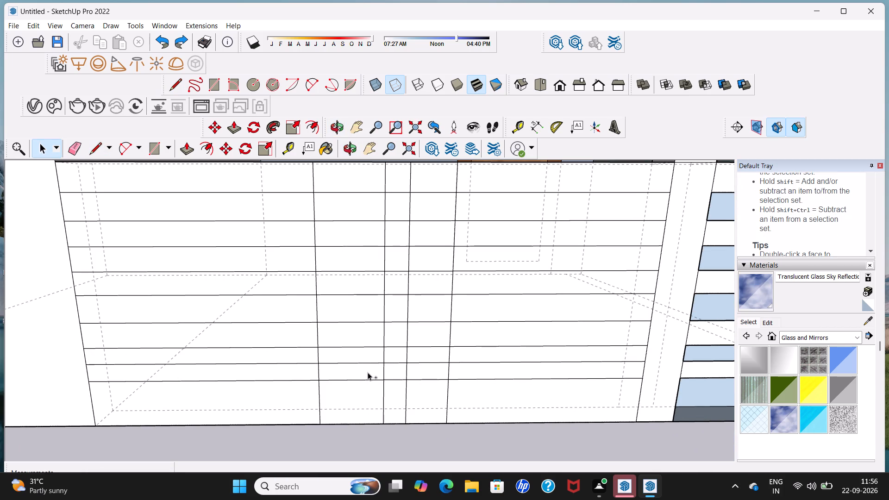
click(176, 84)
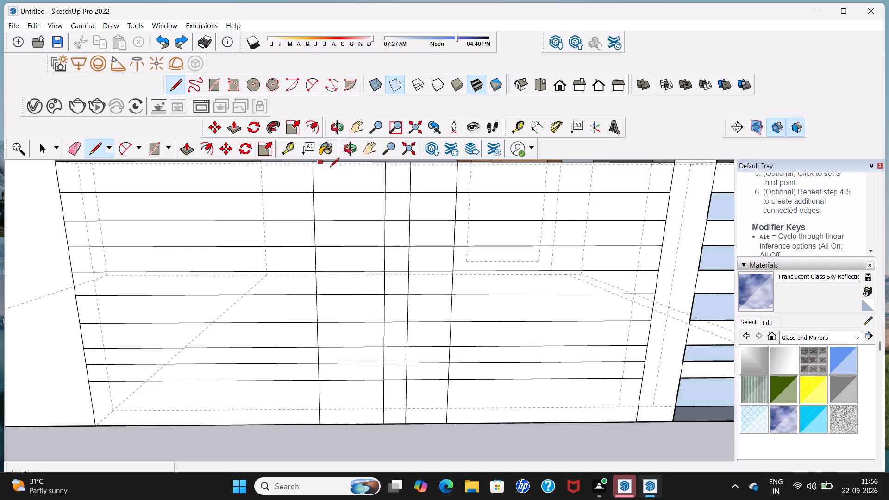
scroll(369, 168, up, 1)
scroll(369, 174, down, 5)
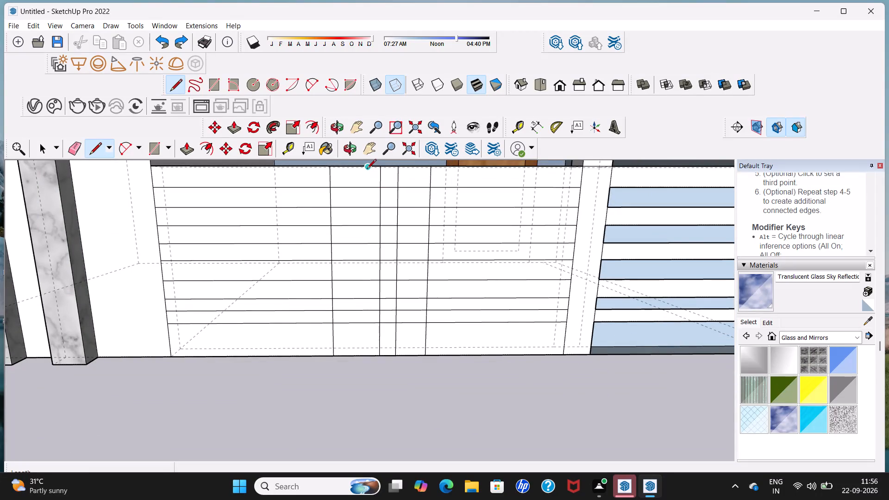
scroll(368, 170, up, 3)
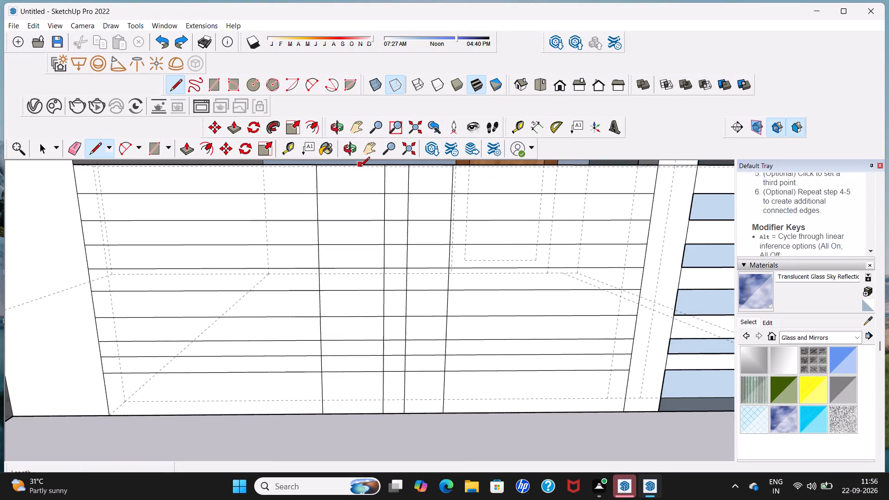
click(361, 167)
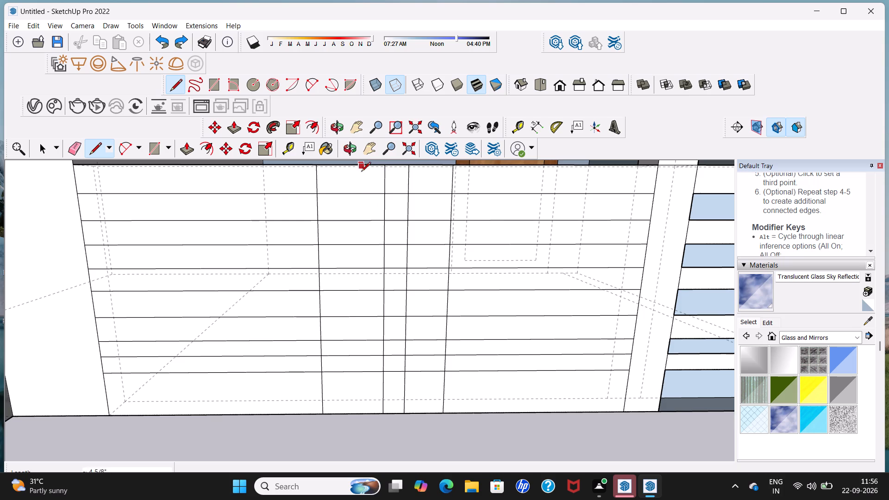
click(361, 410)
key(space)
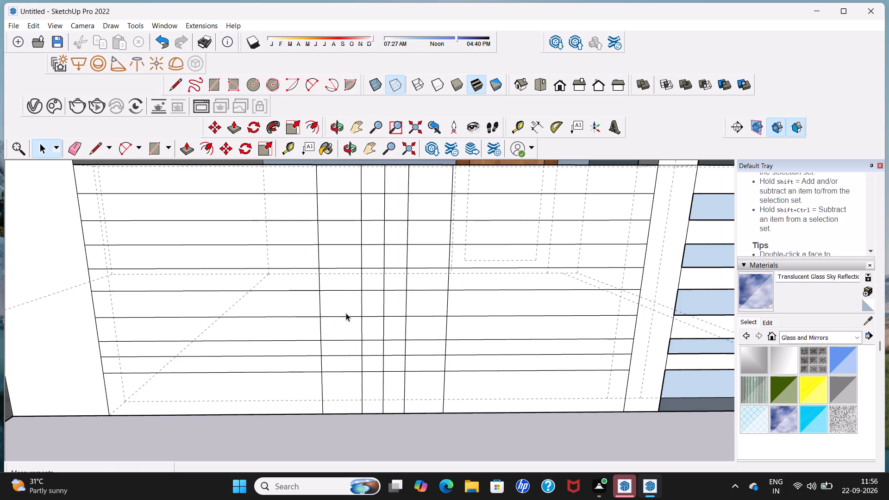
Erase the horizontal edges crossing the outer vertical band nearest the marble columns on the wider low-wall panel.
click(78, 148)
drag(336, 183, 338, 190)
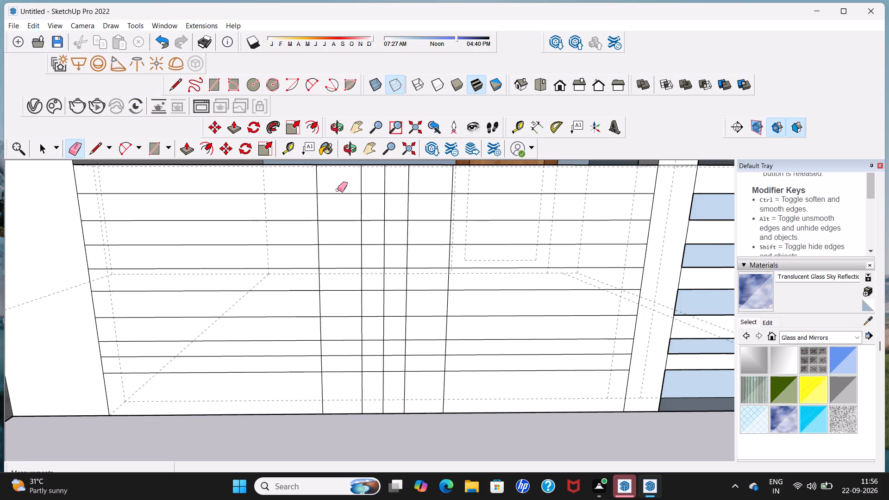
drag(338, 190, 339, 392)
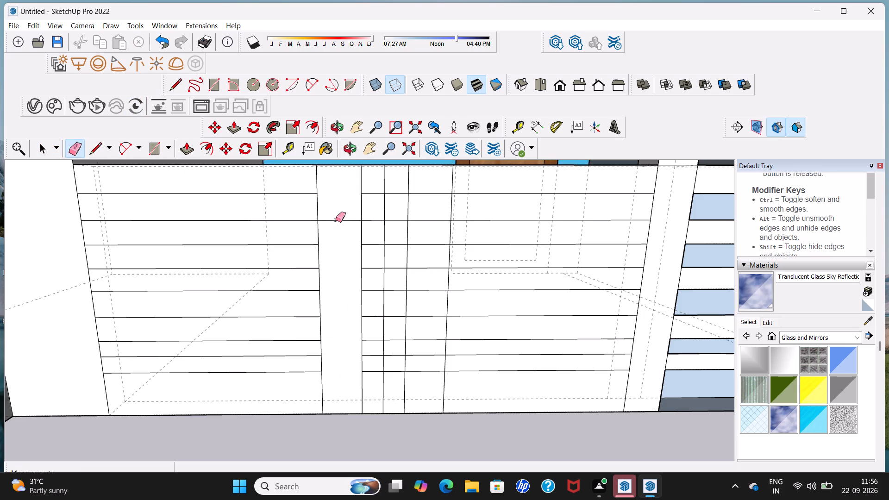
click(336, 220)
Erase the horizontal edges crossing the two narrow central bands of the wider low-wall panel.
drag(398, 187, 390, 255)
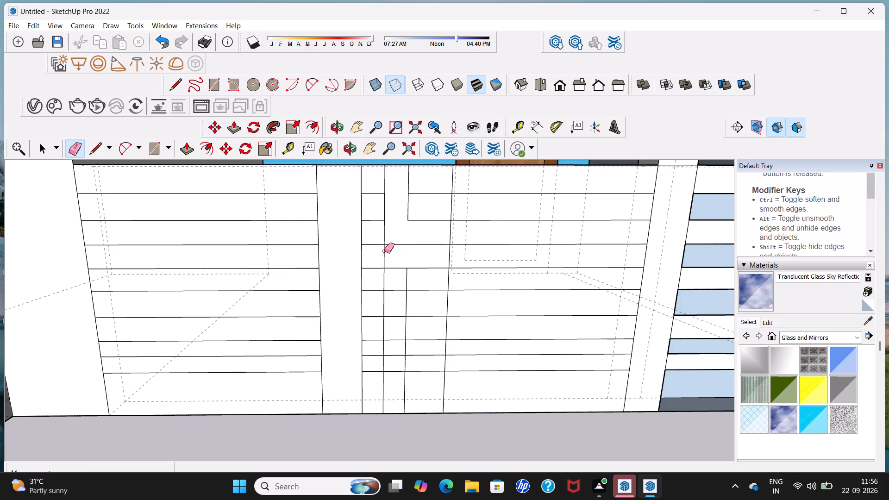
key(ctrl+z)
scroll(358, 194, up, 2)
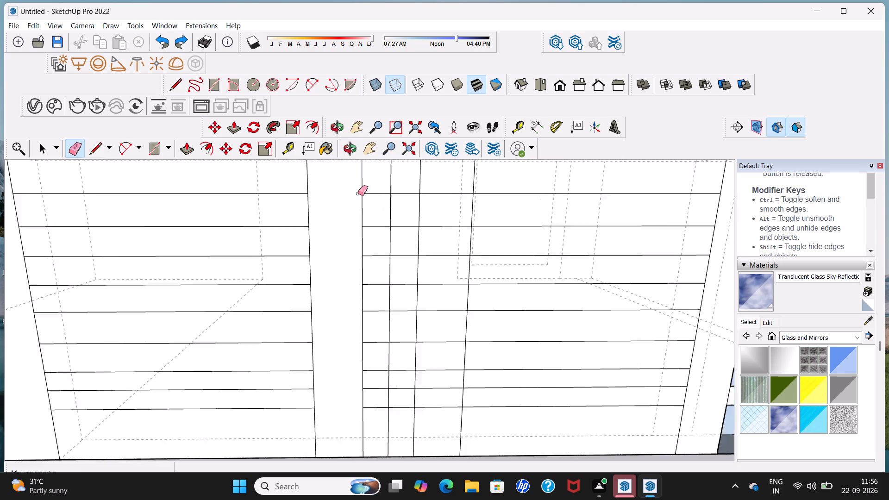
scroll(358, 194, up, 2)
drag(381, 187, 367, 298)
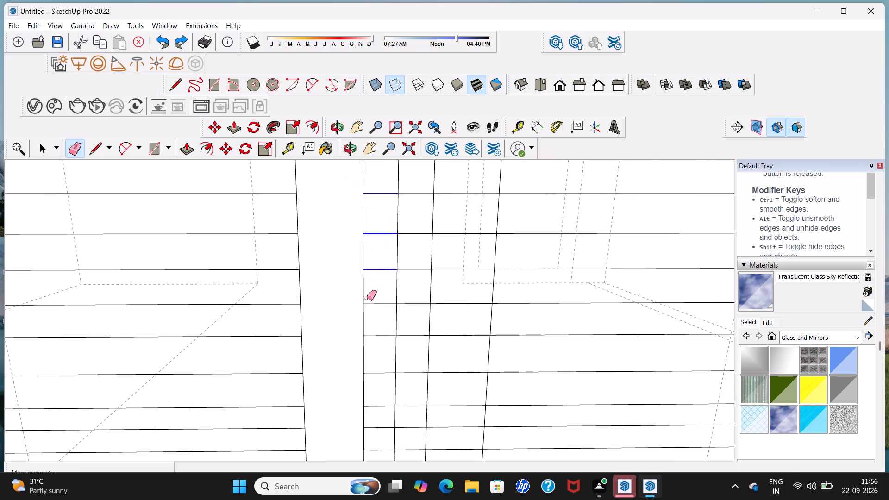
drag(367, 298, 381, 350)
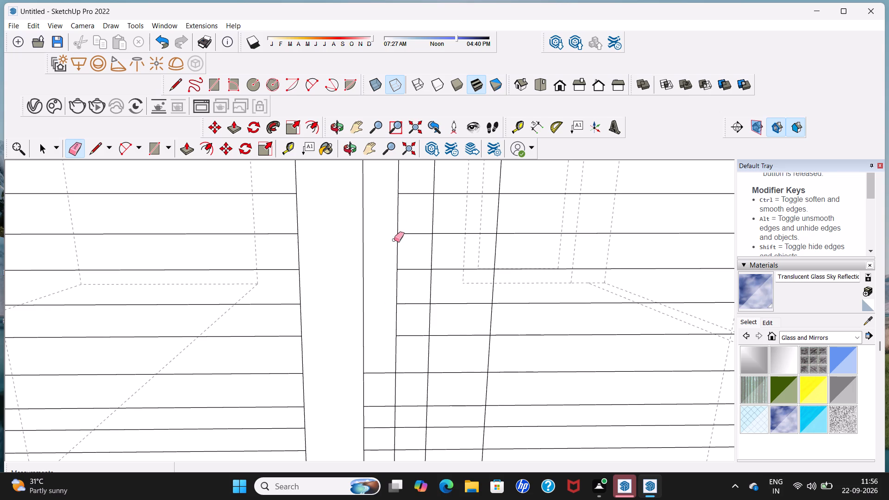
drag(415, 189, 418, 277)
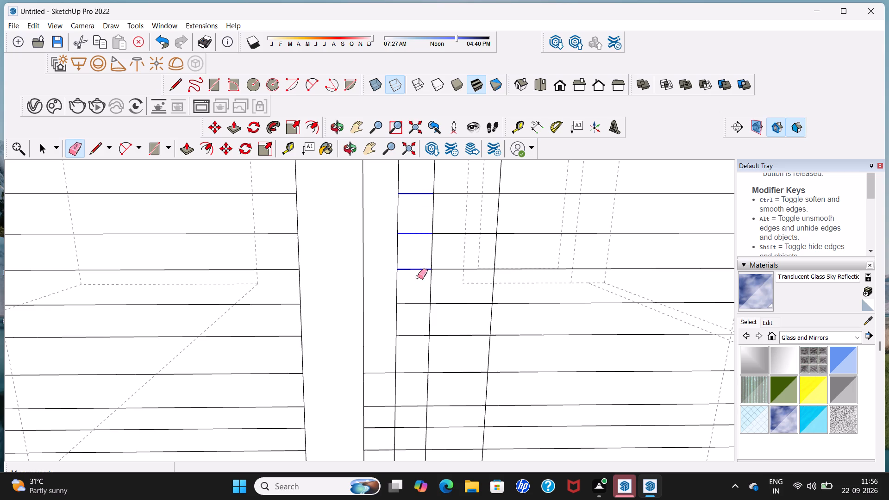
drag(418, 277, 407, 432)
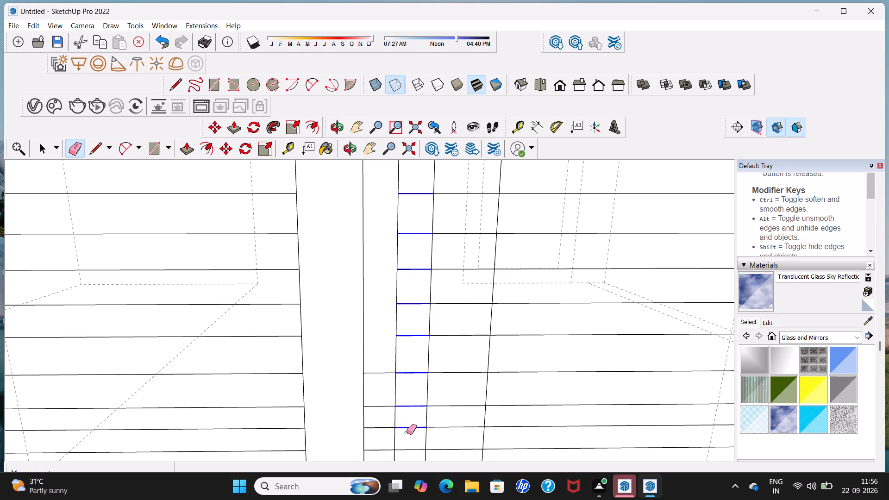
drag(407, 432, 407, 436)
scroll(396, 363, down, 7)
scroll(393, 415, up, 2)
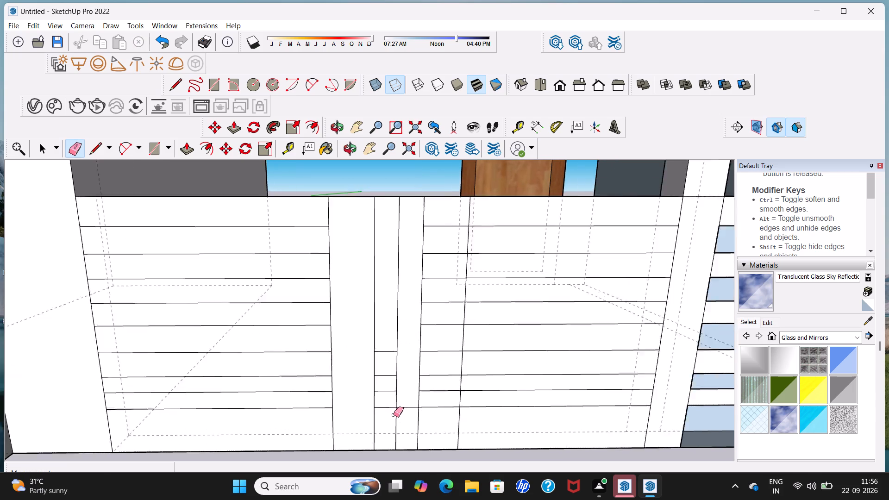
scroll(394, 415, up, 2)
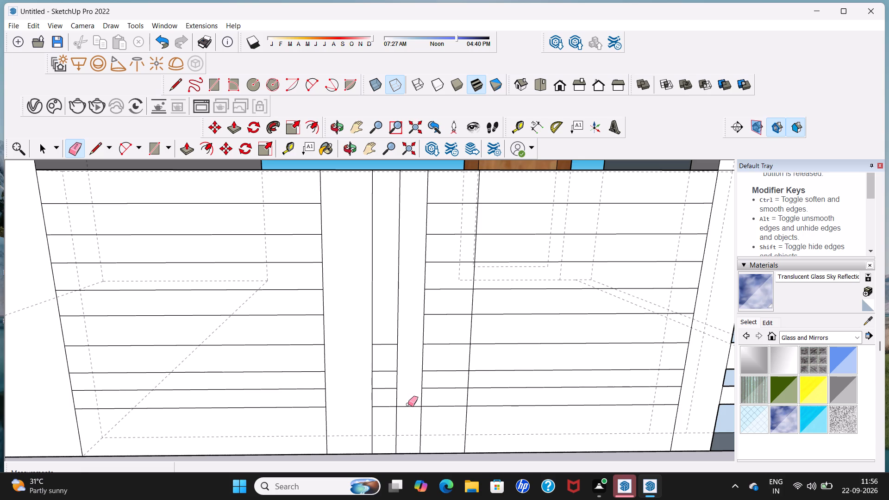
drag(408, 404, 408, 416)
drag(386, 340, 387, 416)
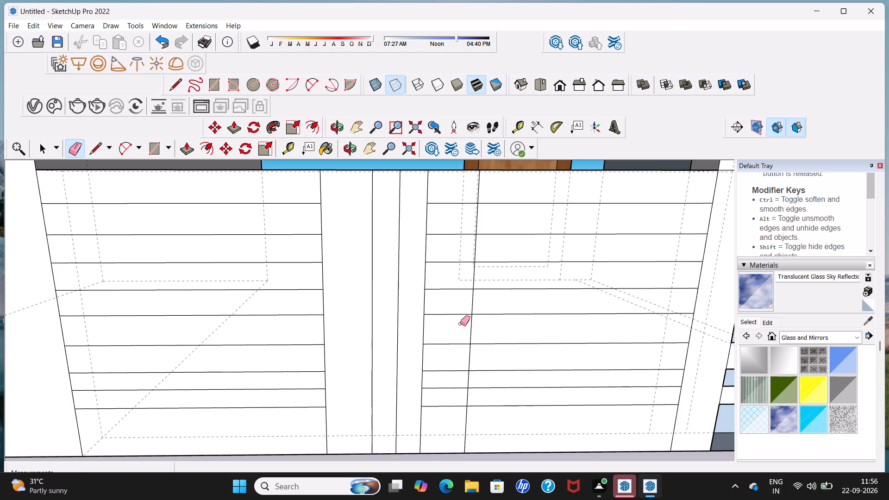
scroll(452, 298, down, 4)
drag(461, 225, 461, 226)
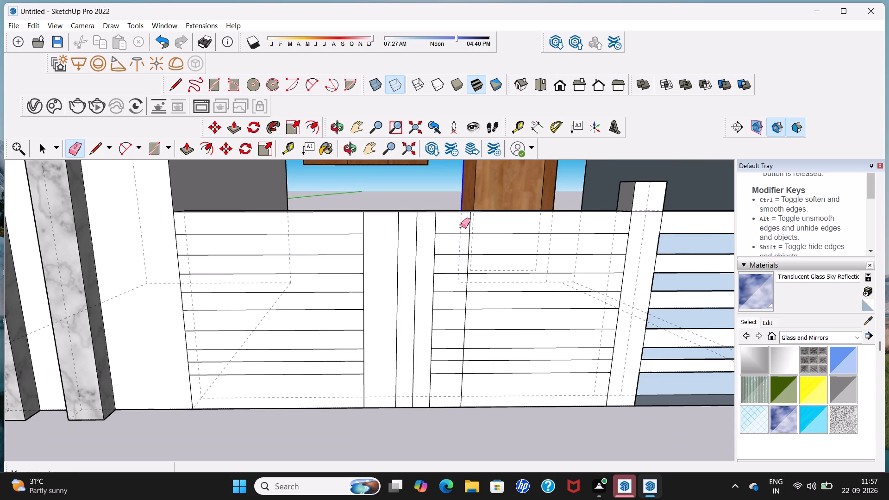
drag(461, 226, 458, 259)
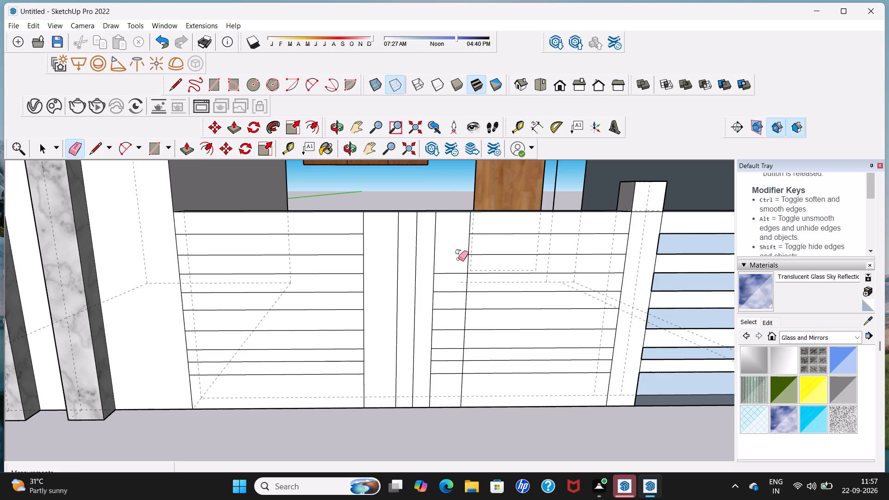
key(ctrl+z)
Erase the horizontal edges crossing the remaining outer band, on the side of the central bands facing the raised post.
drag(452, 233, 450, 290)
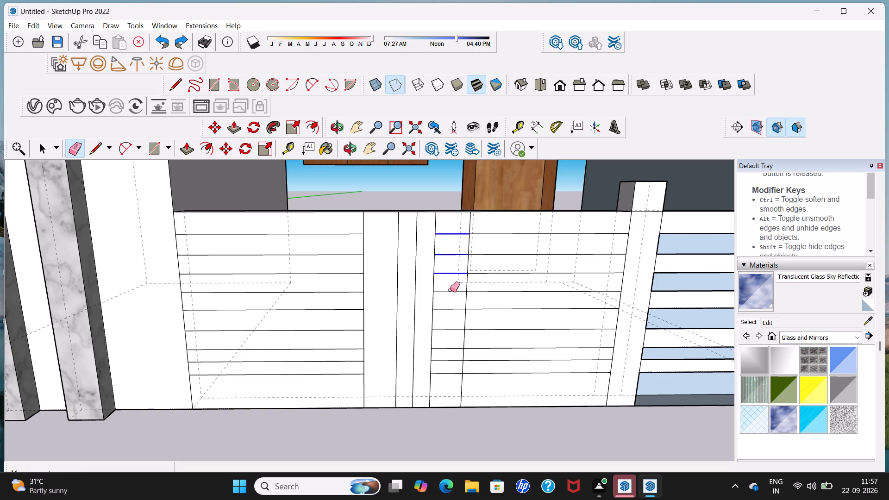
drag(450, 290, 445, 380)
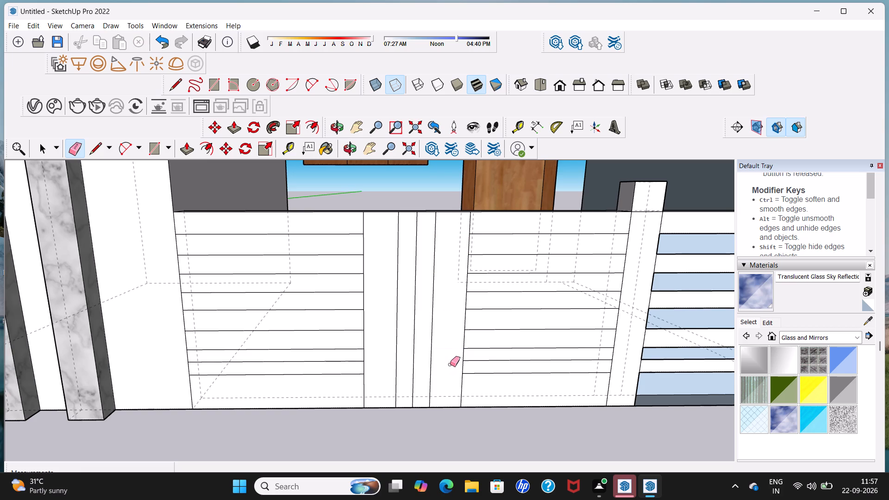
Delete the faces of the two outer vertical bands, leaving the two narrow bands between them.
scroll(451, 365, down, 1)
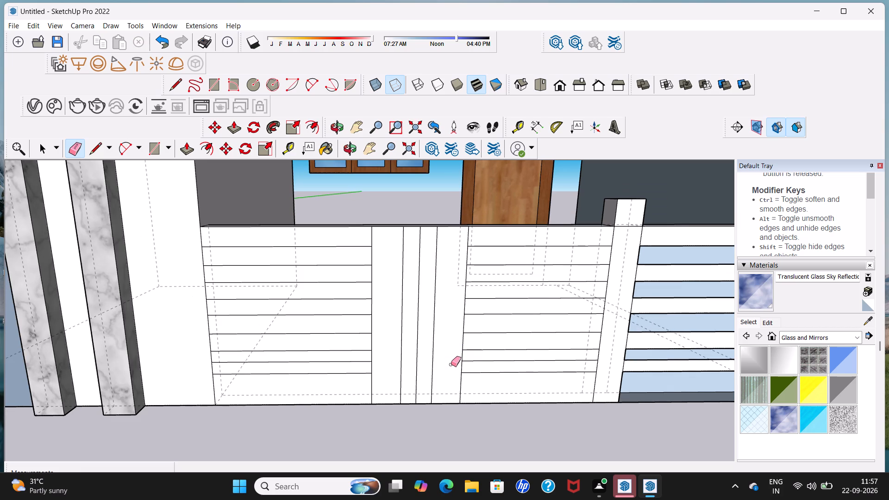
key(space)
click(445, 350)
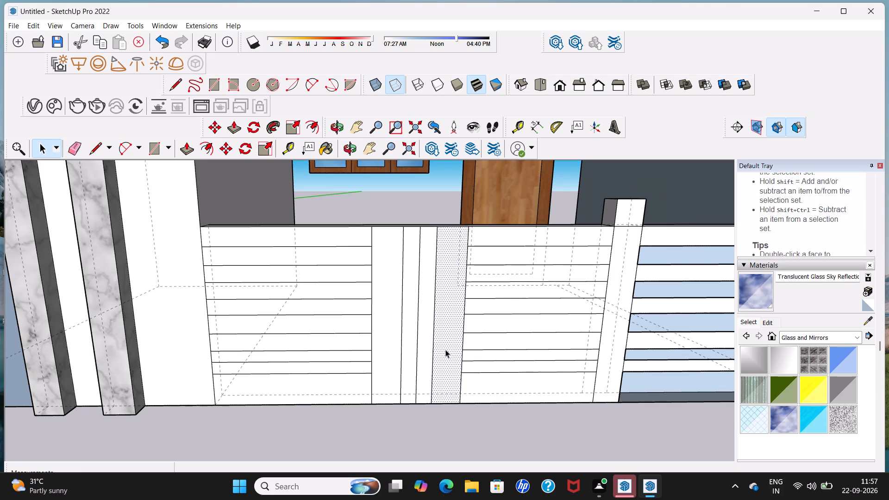
key(Delete)
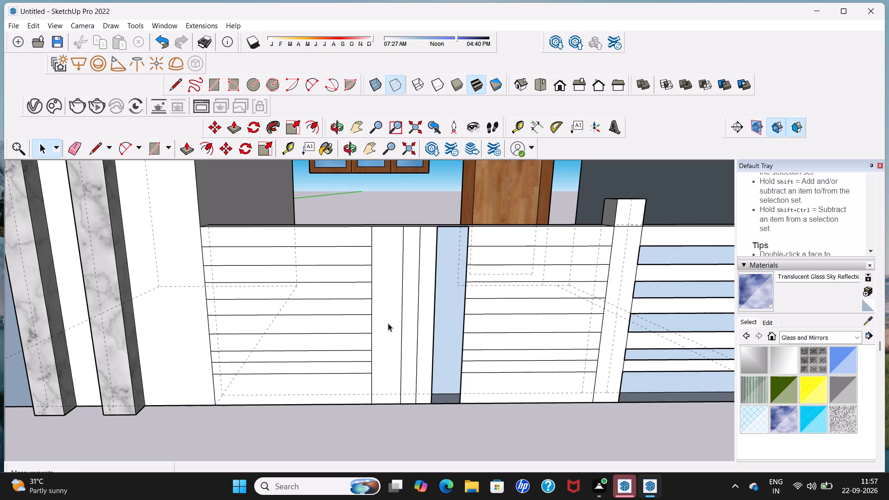
click(384, 323)
key(Delete)
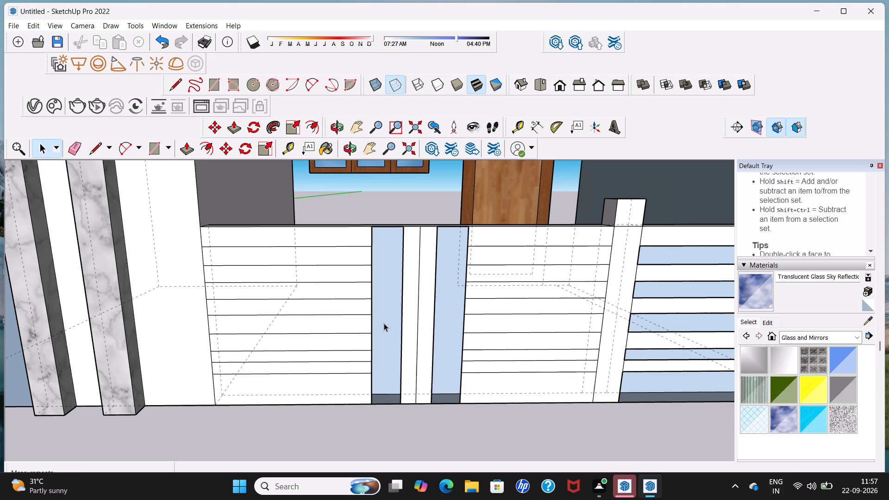
Delete the second, fourth, sixth and eighth horizontal strips from the top in the panel section beside the marble columns.
click(335, 256)
key(Delete)
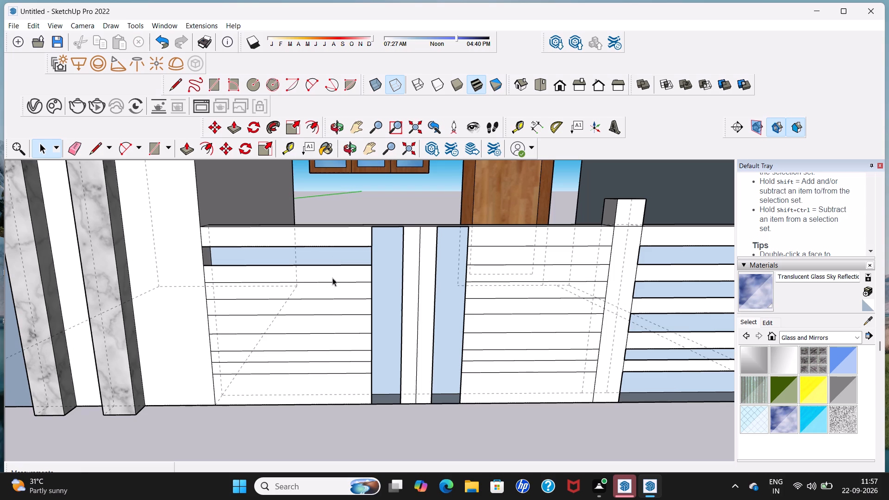
click(332, 292)
key(Delete)
click(329, 326)
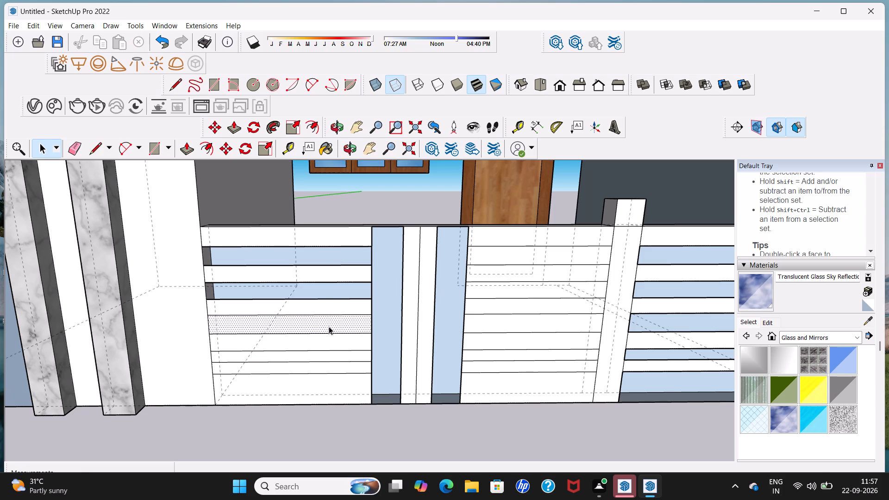
key(Delete)
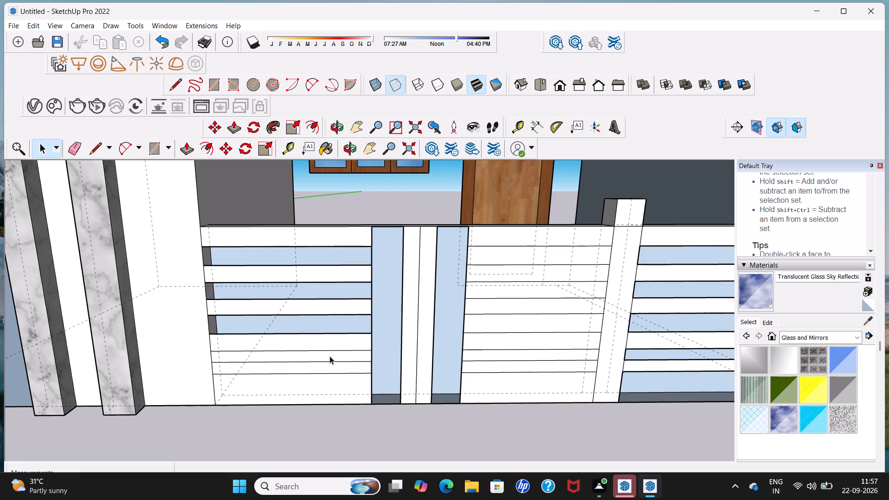
click(330, 356)
key(Delete)
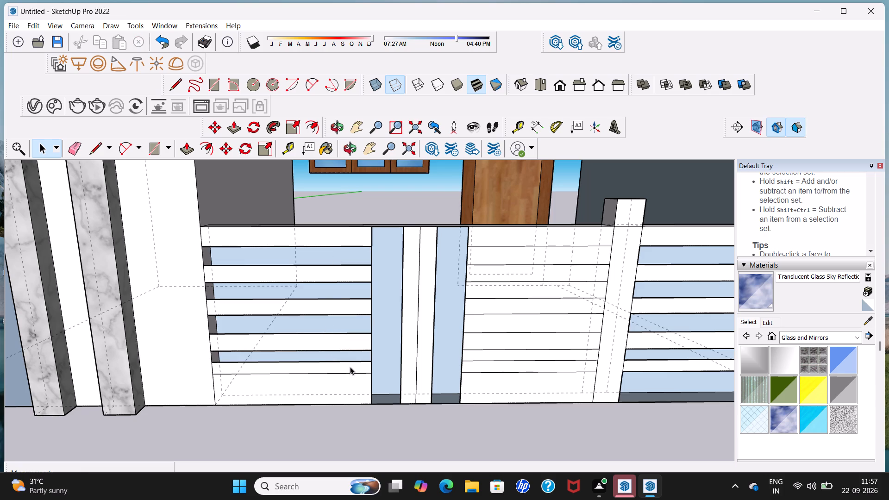
Delete the second horizontal strip from the top in the panel section beside the raised post.
click(520, 255)
key(Delete)
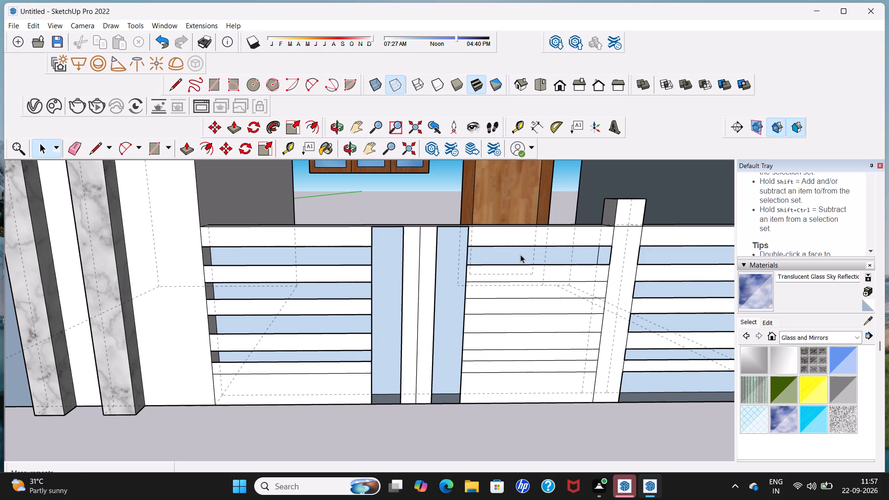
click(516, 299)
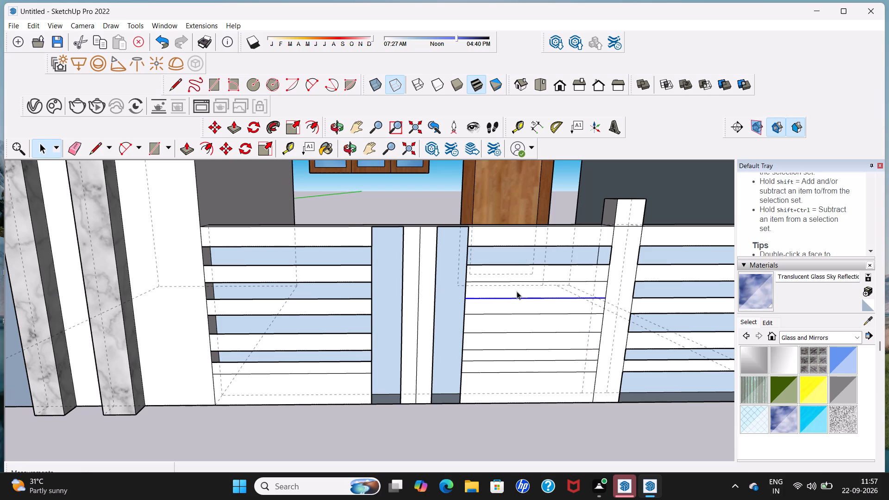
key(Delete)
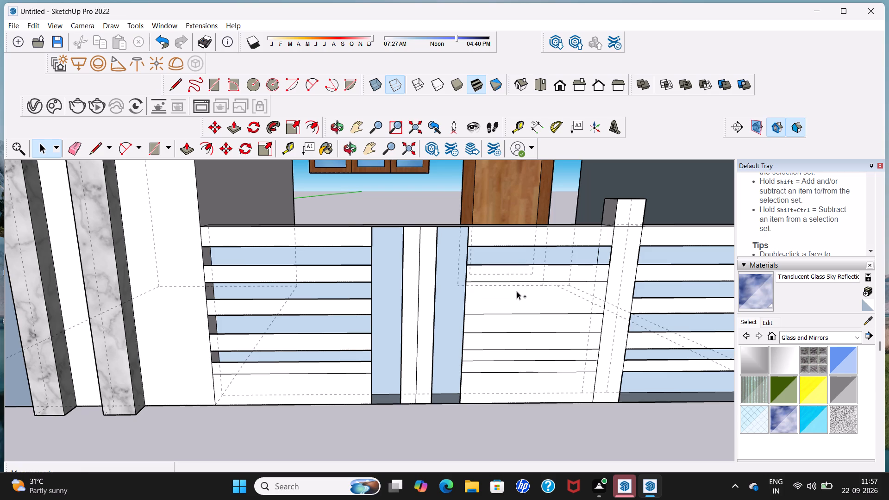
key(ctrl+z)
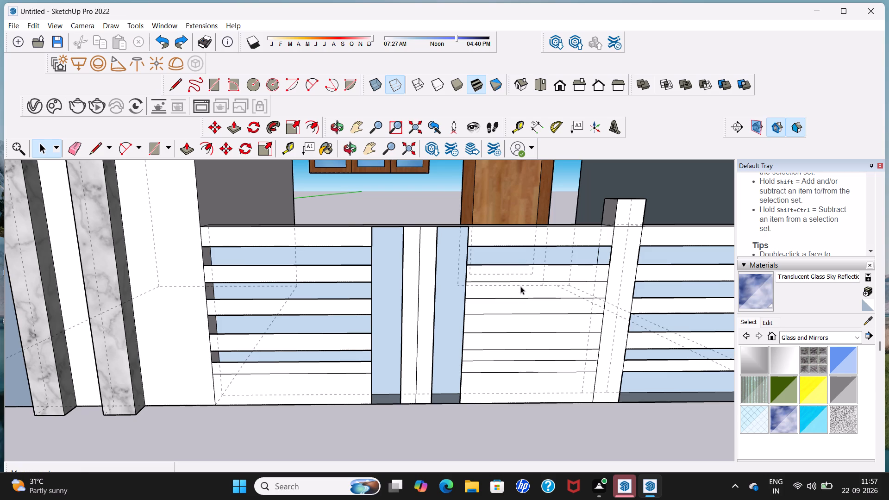
Delete the fourth, sixth, eighth and bottom horizontal strips in the panel section between the central bands and the raised post.
click(520, 287)
key(Delete)
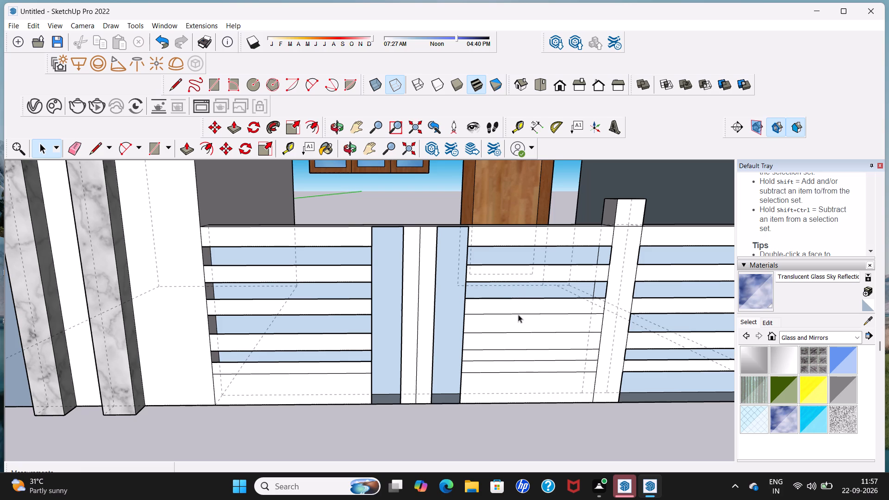
click(518, 320)
key(Delete)
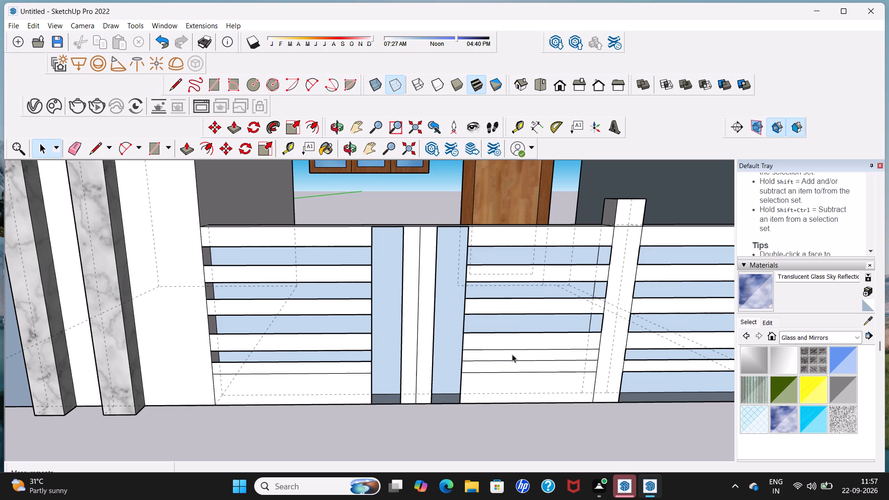
click(512, 354)
key(Delete)
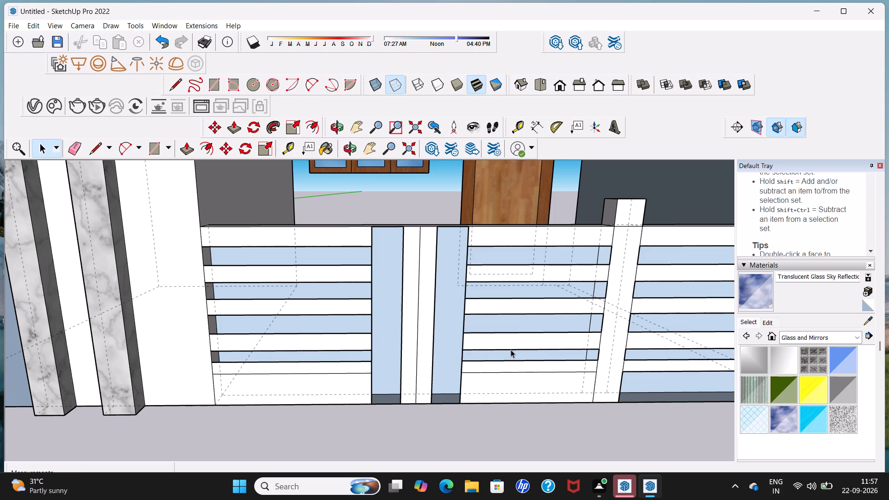
click(532, 382)
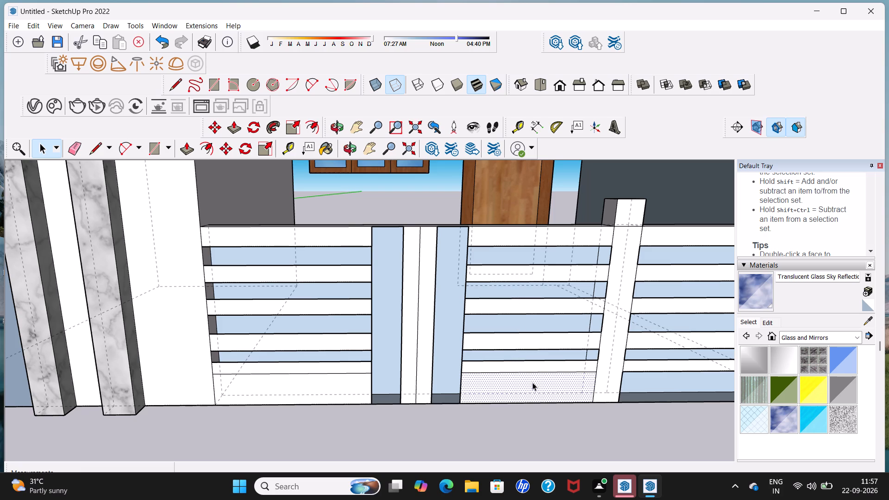
key(Delete)
Delete the bottom horizontal strip in the panel section beside the marble columns.
click(352, 386)
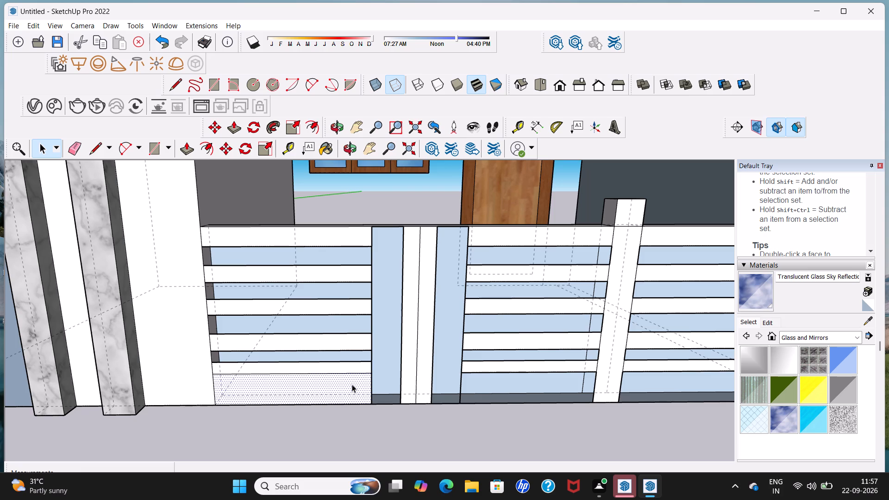
key(Delete)
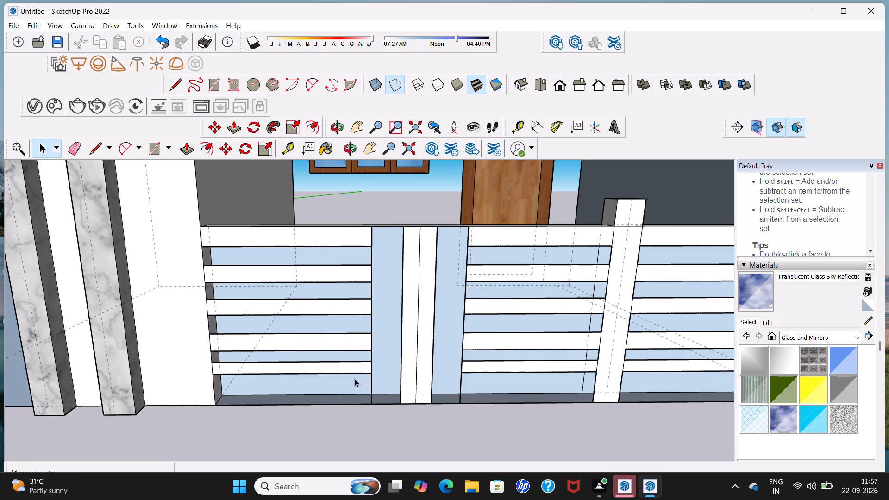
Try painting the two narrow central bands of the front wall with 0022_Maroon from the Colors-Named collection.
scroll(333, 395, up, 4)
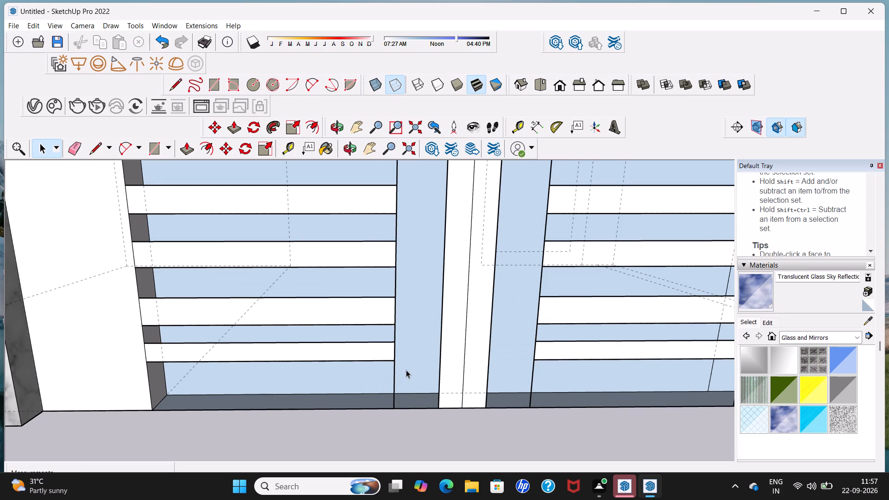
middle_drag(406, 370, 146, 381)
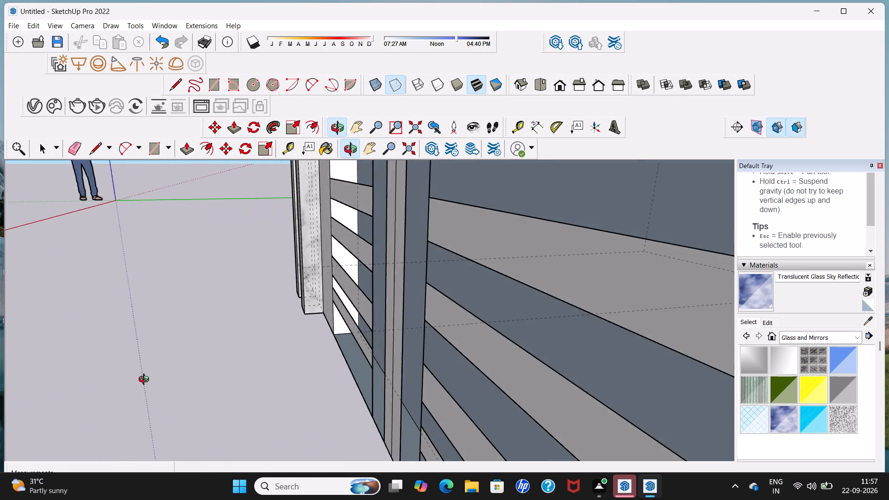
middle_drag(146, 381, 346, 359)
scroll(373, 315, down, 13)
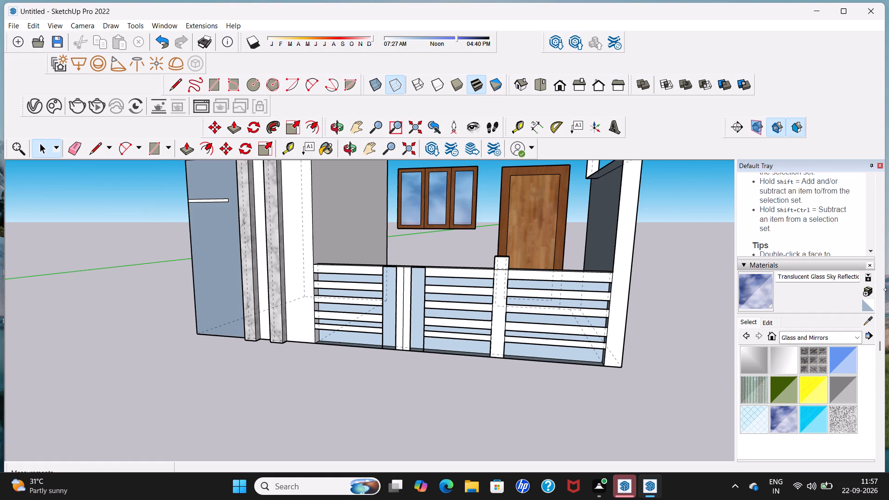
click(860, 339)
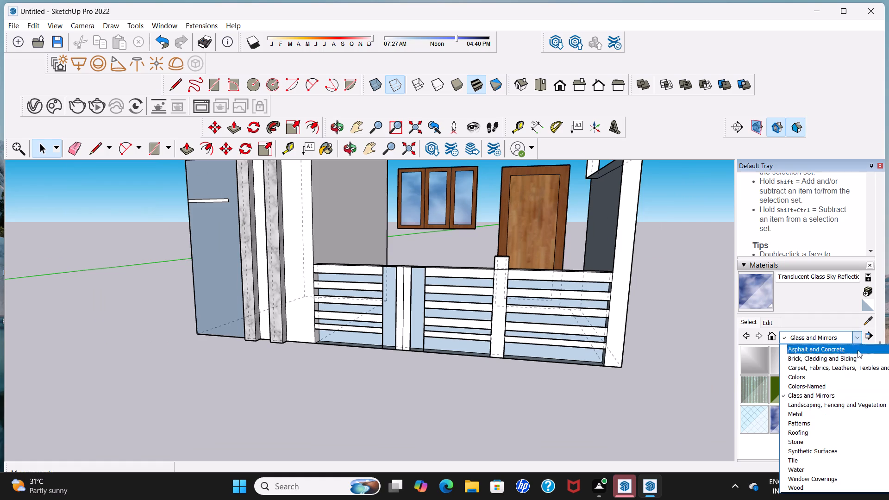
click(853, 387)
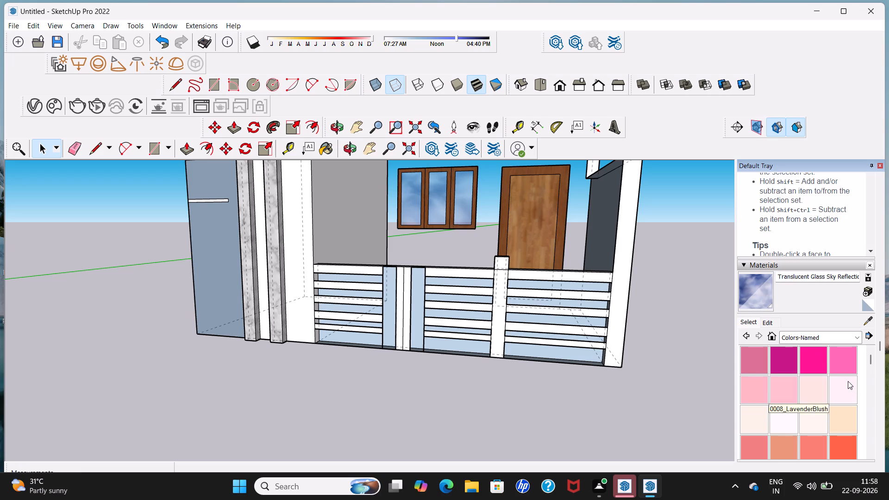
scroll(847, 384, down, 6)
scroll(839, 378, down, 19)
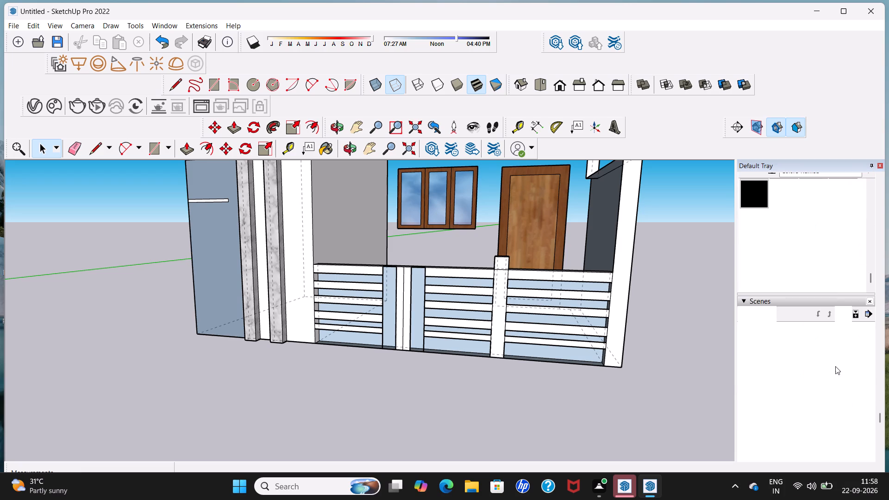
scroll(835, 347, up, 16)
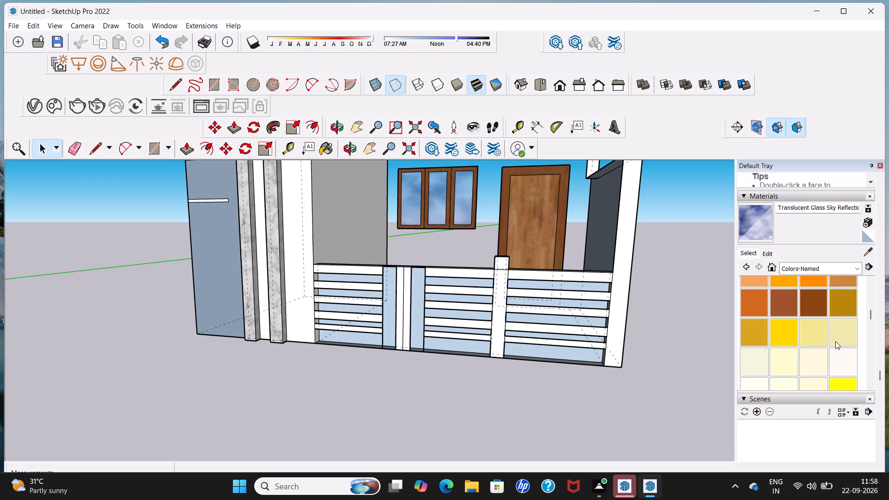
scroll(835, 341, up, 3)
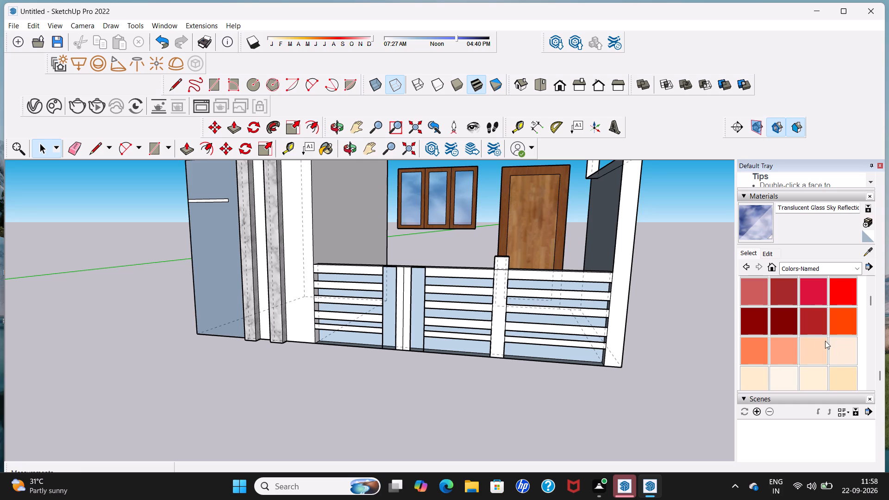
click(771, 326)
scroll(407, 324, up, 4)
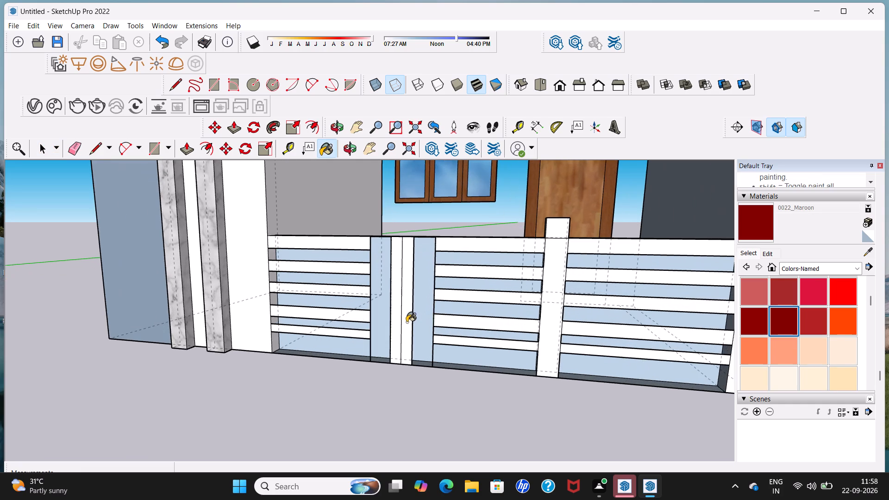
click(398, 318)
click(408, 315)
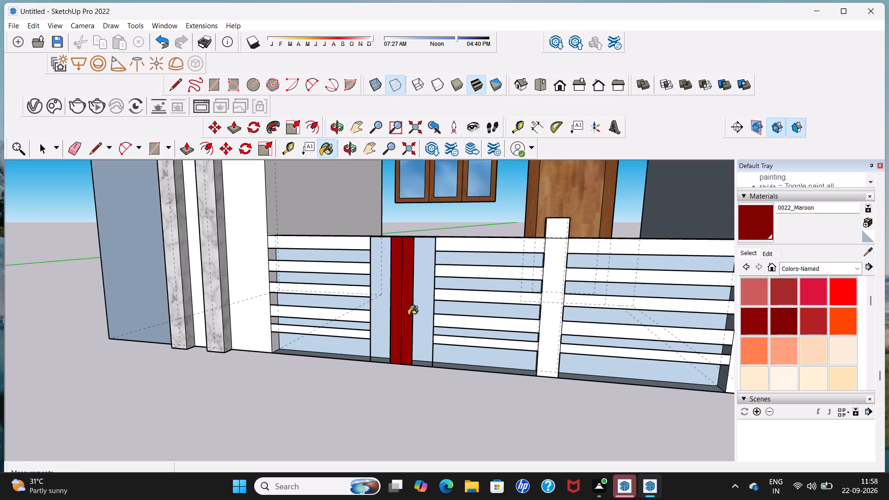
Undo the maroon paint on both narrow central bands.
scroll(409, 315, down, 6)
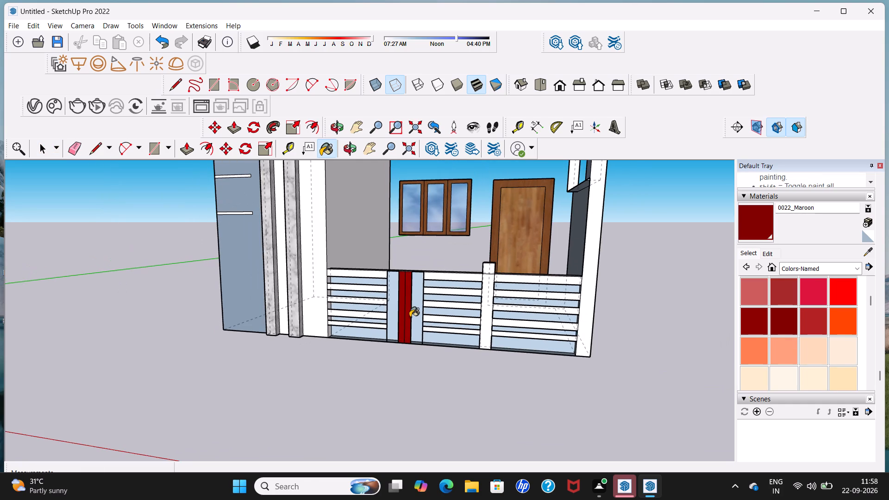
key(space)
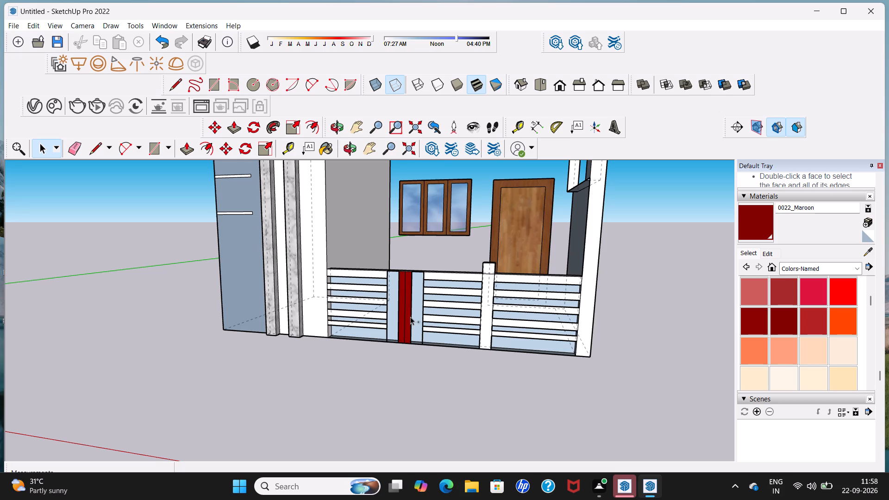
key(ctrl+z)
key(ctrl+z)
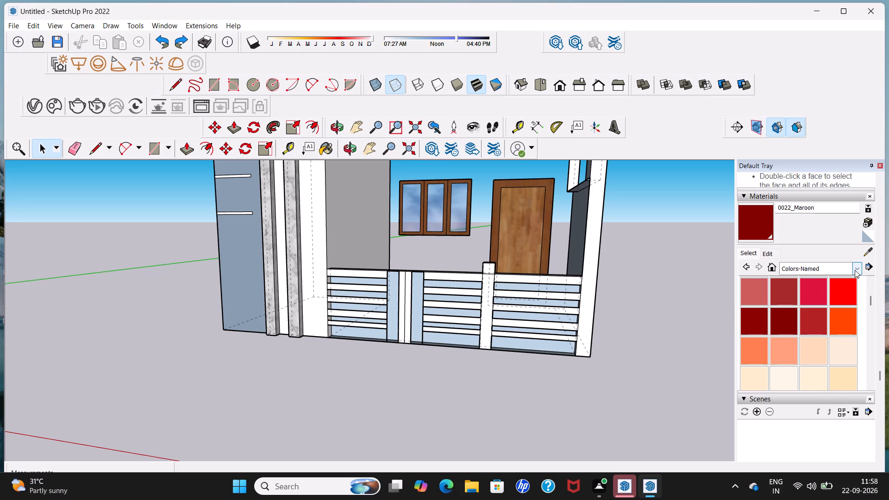
Paint the two narrow central bands of the front wall with Metal Rusted from the Metal collection.
click(855, 270)
click(840, 343)
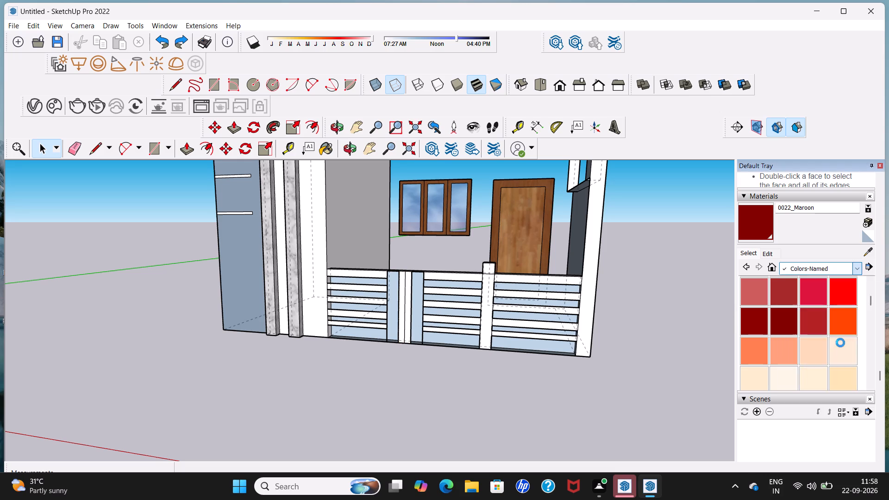
click(784, 319)
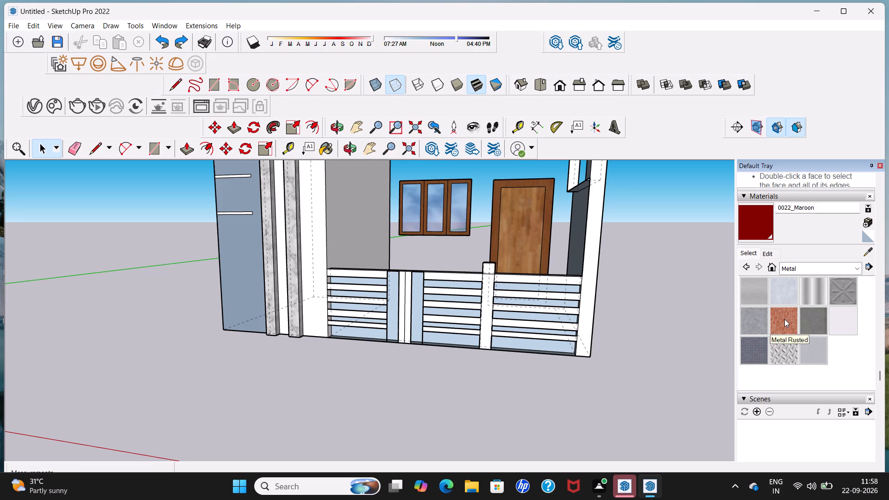
scroll(483, 332, up, 3)
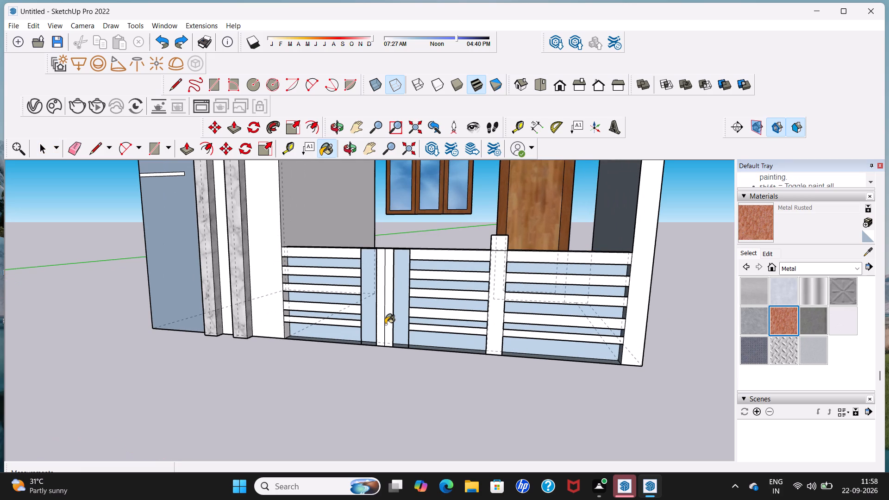
click(385, 324)
scroll(388, 322, up, 5)
click(388, 319)
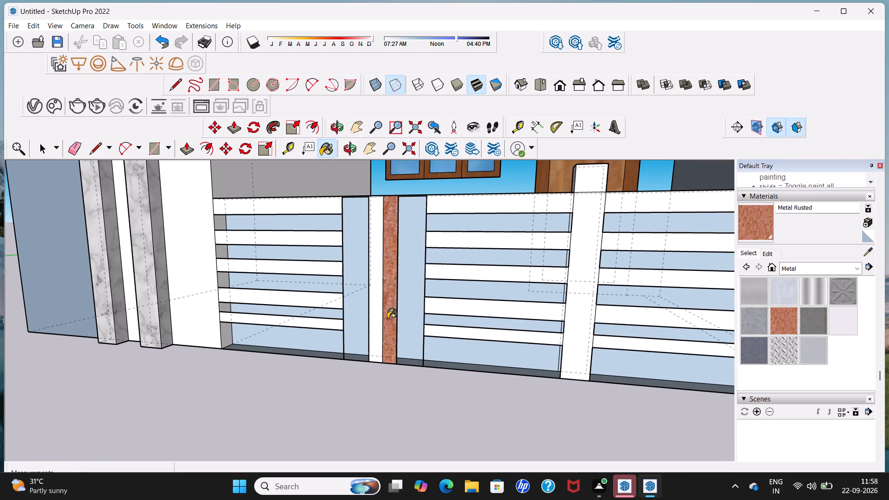
click(375, 323)
Paint the five horizontal slats beside the marble columns with Metal Rusted.
scroll(386, 316, down, 6)
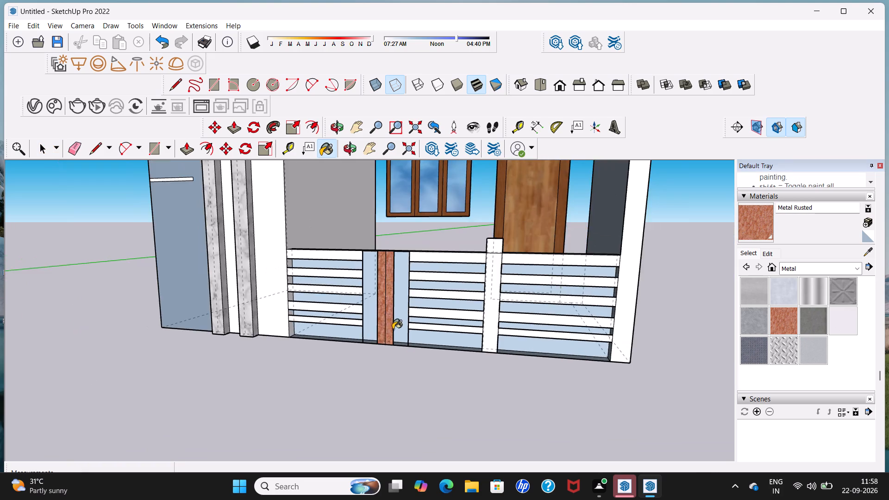
scroll(393, 329, down, 5)
scroll(364, 312, up, 6)
click(371, 278)
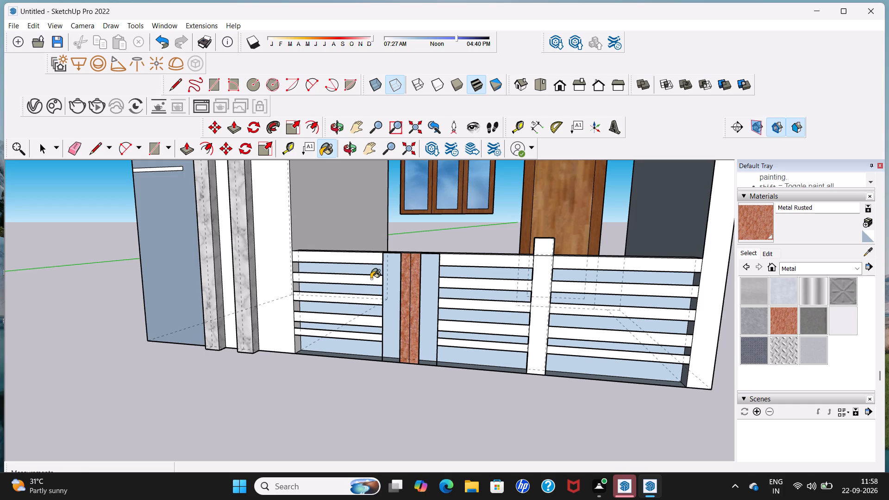
click(372, 256)
click(364, 298)
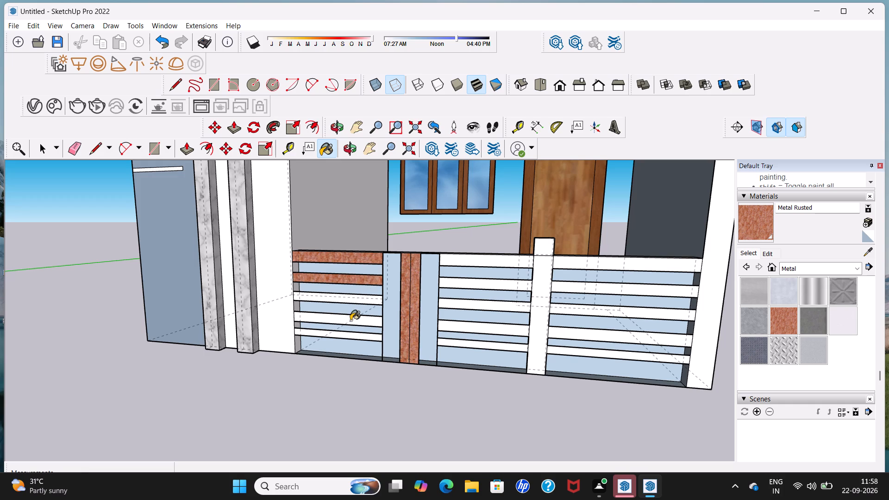
click(351, 320)
scroll(361, 324, up, 4)
click(362, 318)
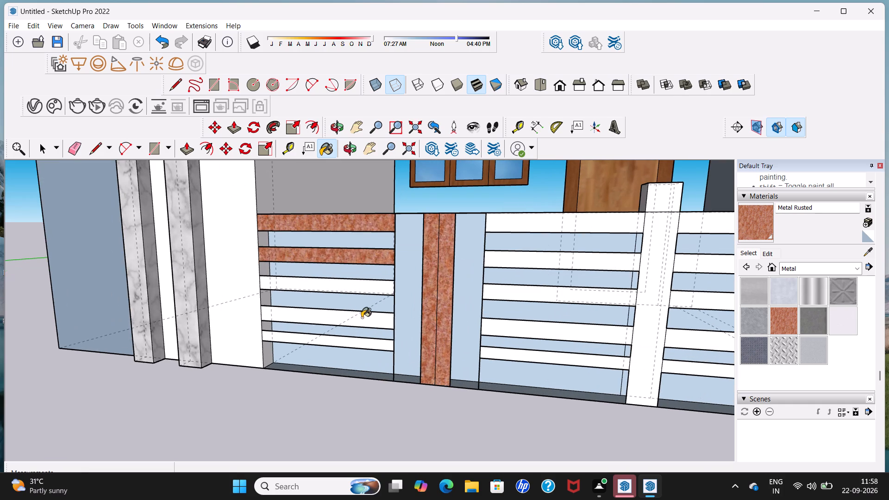
click(380, 287)
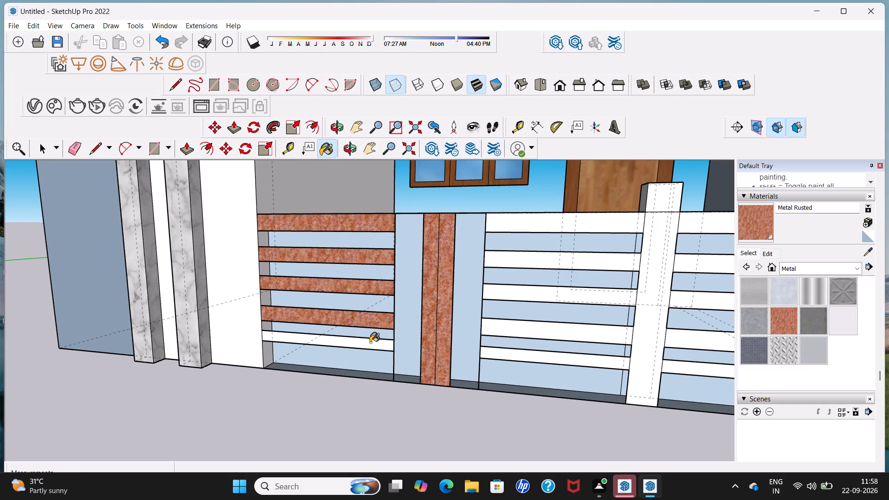
click(369, 344)
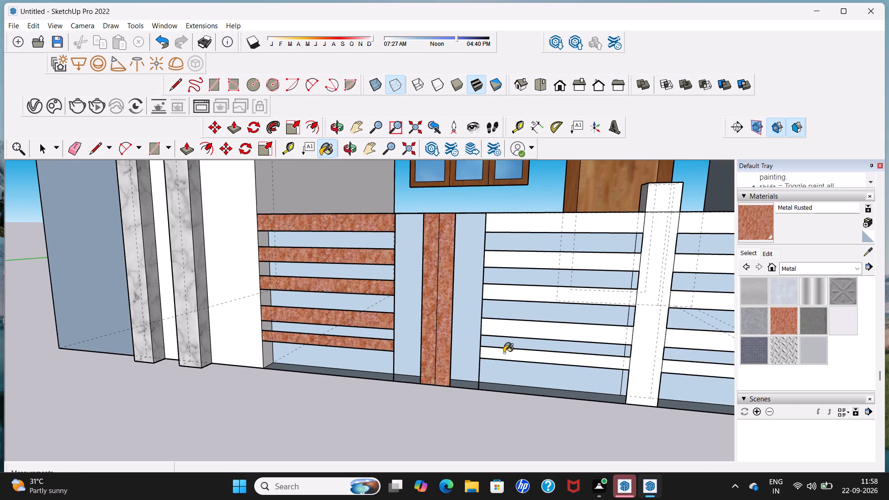
Paint the five horizontal slats between the central bands and the raised post with Metal Rusted.
click(504, 354)
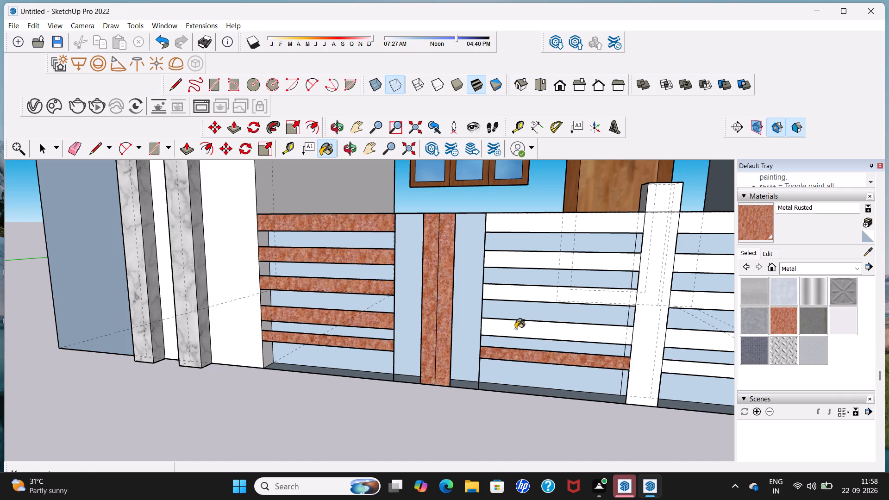
click(515, 329)
click(532, 290)
click(536, 261)
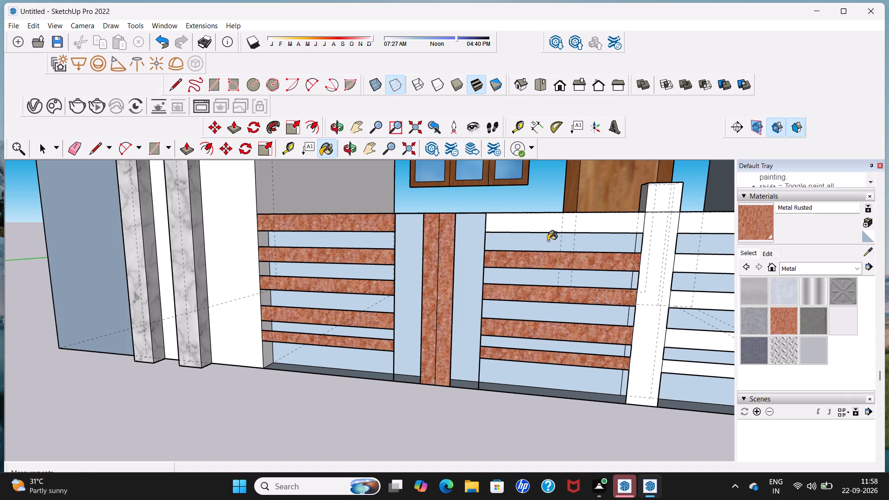
click(557, 223)
Paint the five horizontal slats between the raised post and the outer white pillar with Metal Rusted.
scroll(653, 286, down, 3)
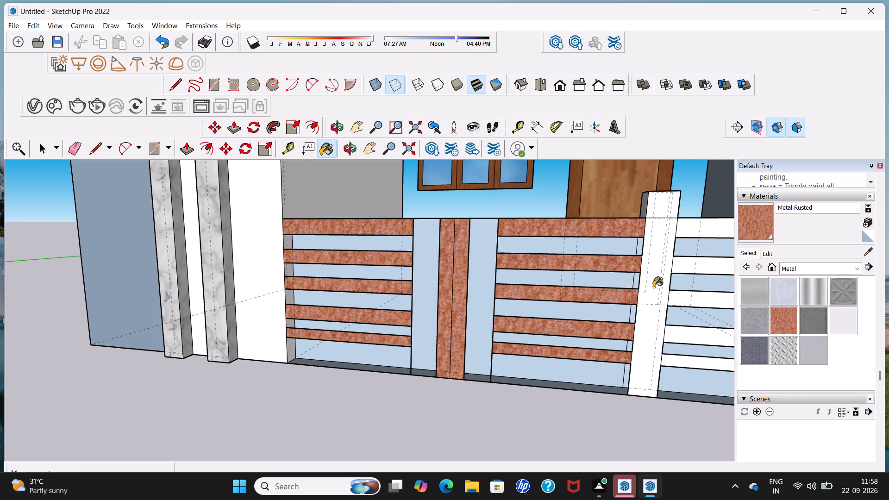
scroll(653, 287, down, 8)
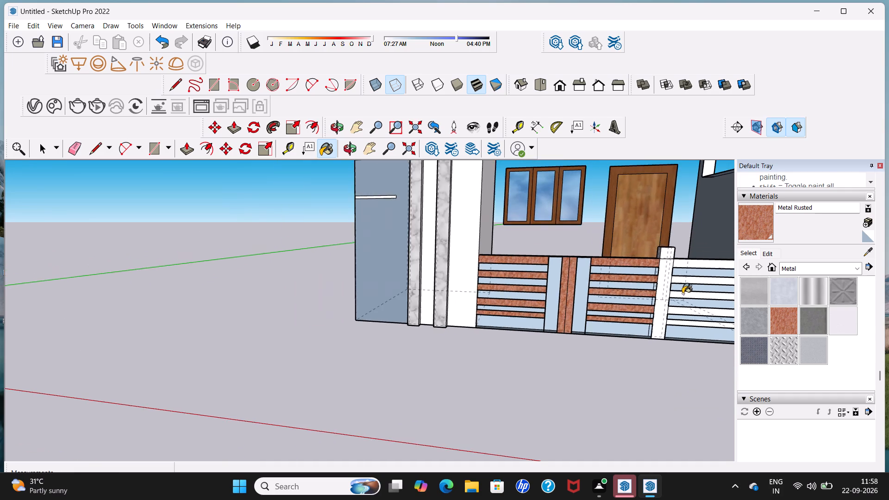
scroll(648, 300, down, 5)
shift+middle_drag(650, 299, 498, 299)
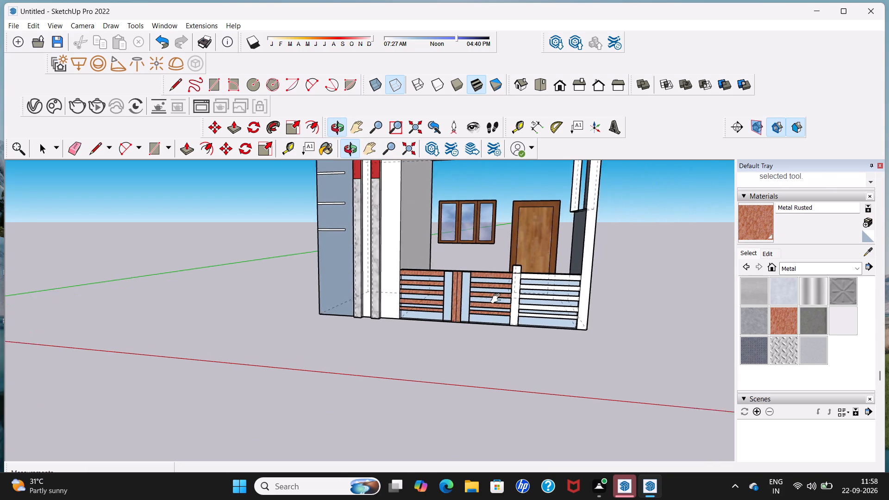
shift+middle_drag(498, 299, 473, 300)
scroll(491, 300, up, 6)
click(538, 262)
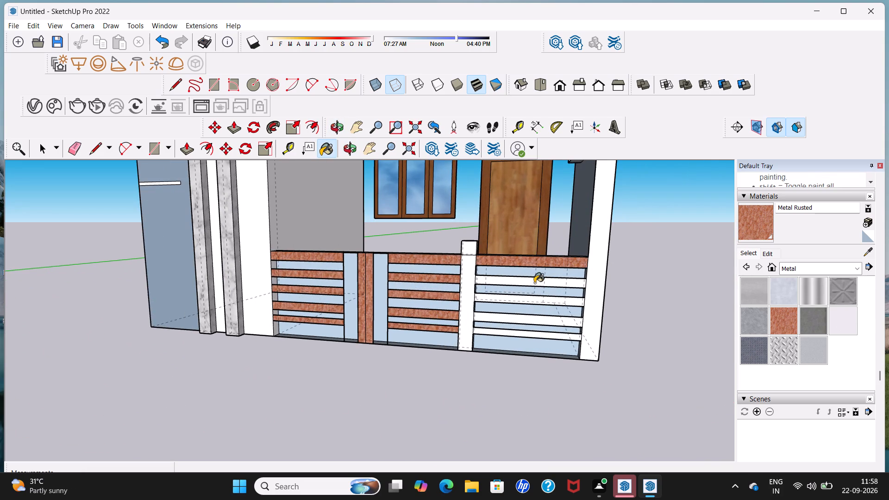
click(534, 283)
scroll(543, 283, up, 6)
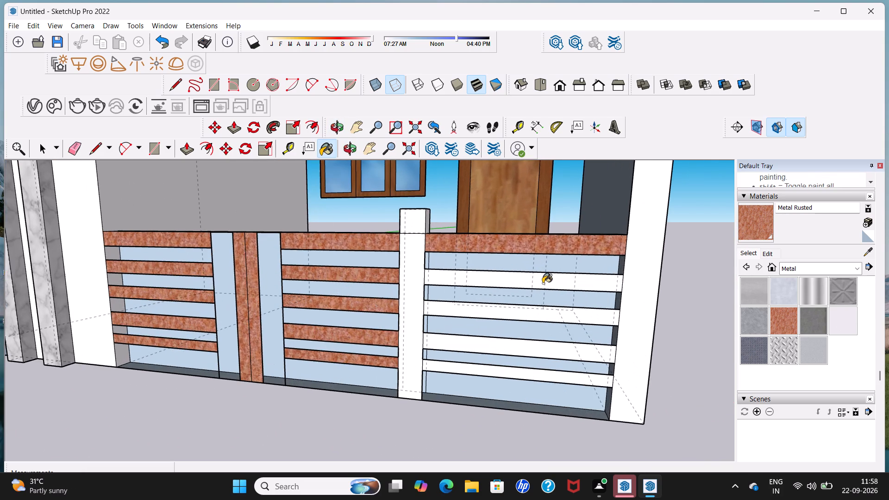
click(543, 283)
click(538, 312)
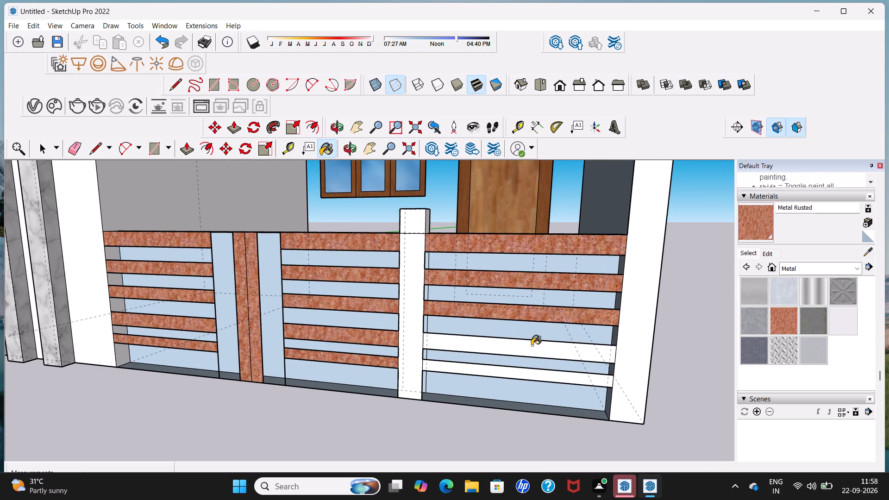
click(532, 346)
click(525, 378)
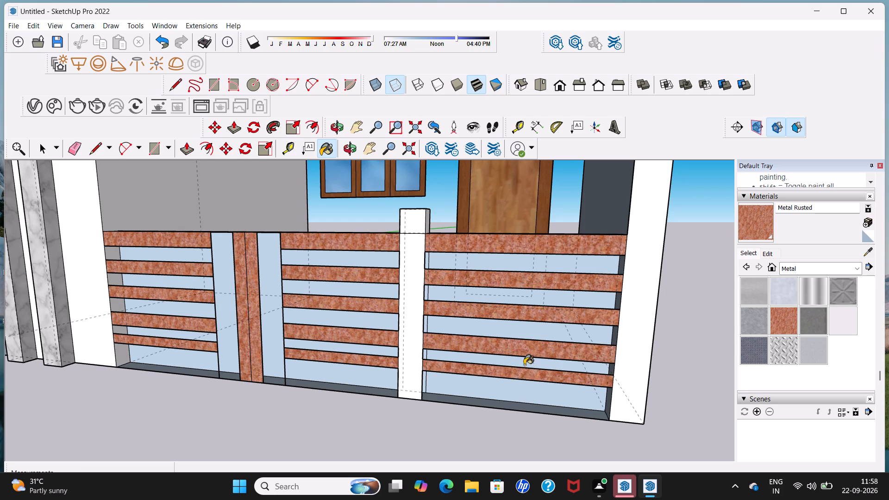
Examine the rusted-metal front wall and the whole house facade from several angles and distances.
scroll(524, 362, down, 13)
middle_drag(412, 355, 471, 343)
scroll(414, 355, down, 1)
scroll(467, 324, down, 4)
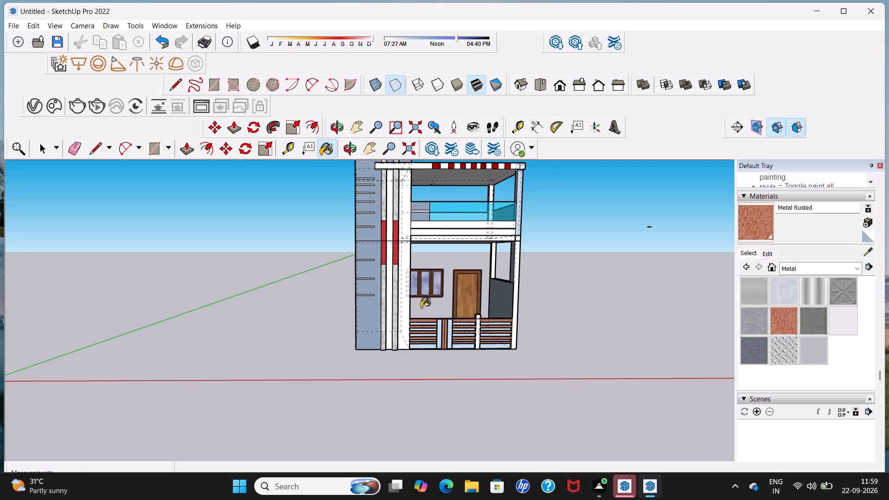
middle_drag(516, 315, 445, 343)
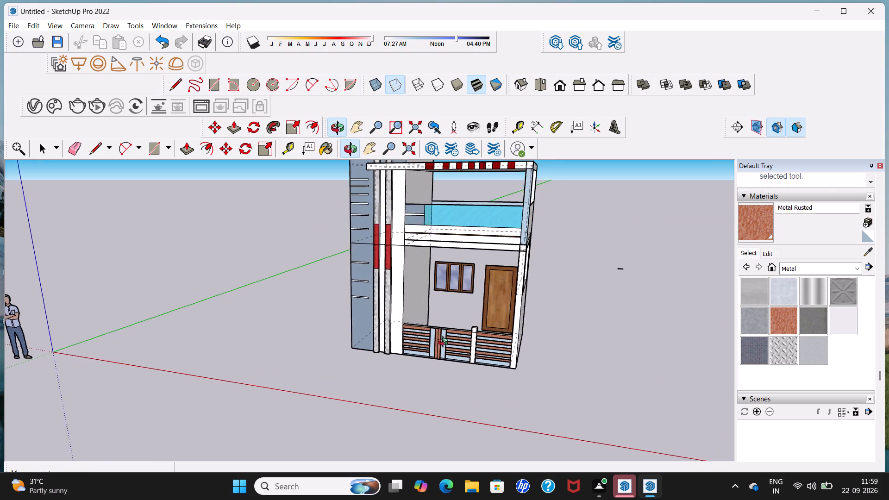
middle_drag(445, 343, 443, 342)
middle_drag(445, 320, 440, 344)
scroll(445, 321, down, 1)
scroll(441, 345, up, 2)
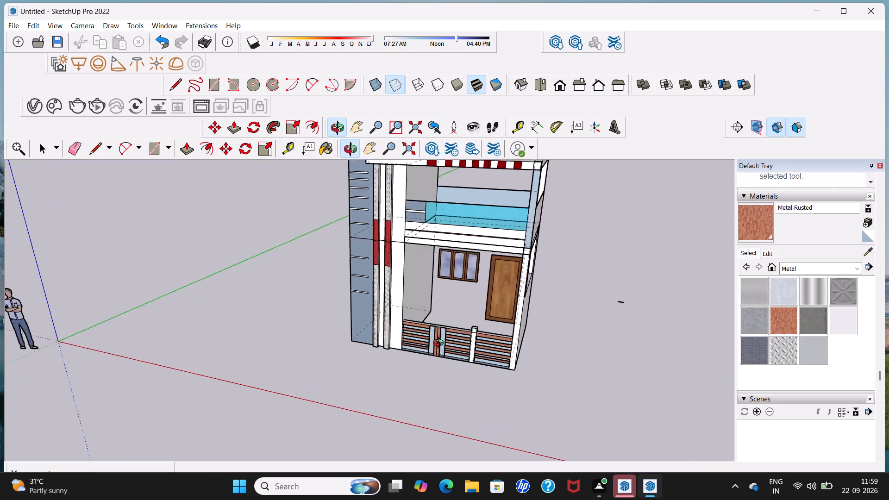
middle_drag(440, 344, 440, 337)
scroll(440, 344, up, 3)
scroll(442, 329, down, 6)
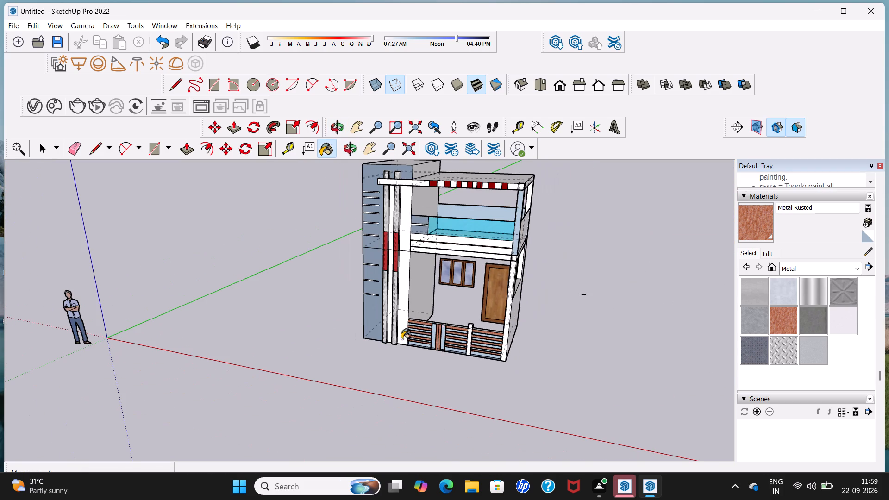
middle_drag(373, 355, 436, 336)
scroll(374, 355, down, 1)
scroll(432, 325, up, 7)
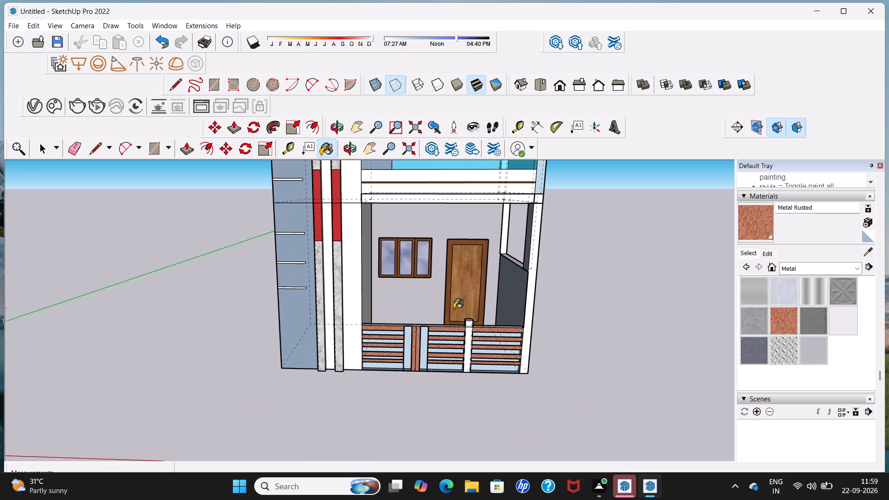
middle_drag(452, 320, 446, 279)
scroll(445, 277, down, 2)
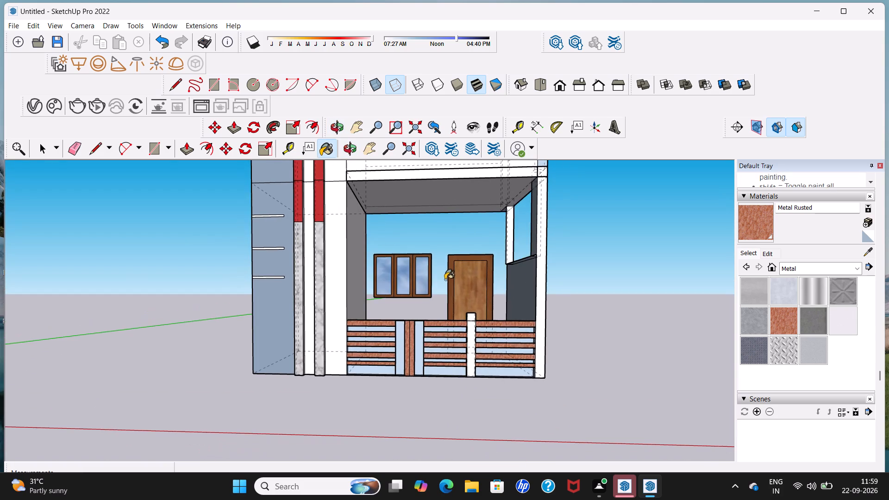
scroll(445, 280, down, 10)
key(space)
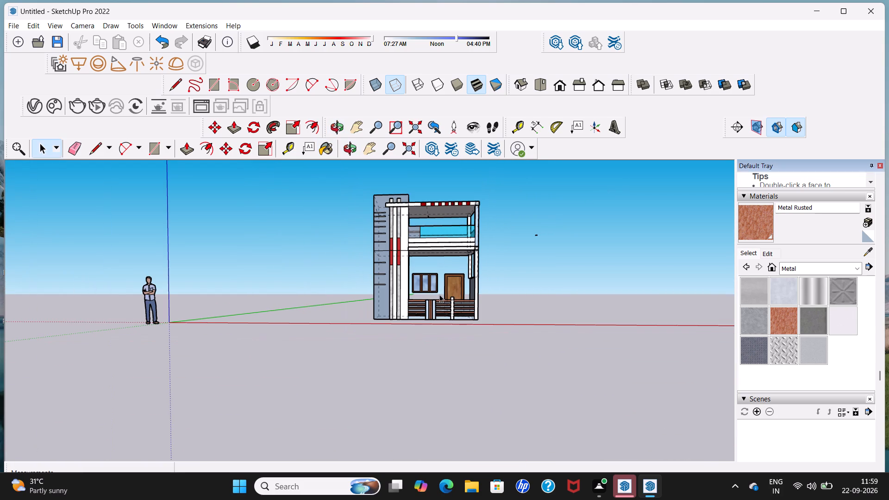
Draw a circle of about 1 1/2" radius on the wooden door panel, near its edge away from the window.
scroll(457, 276, up, 15)
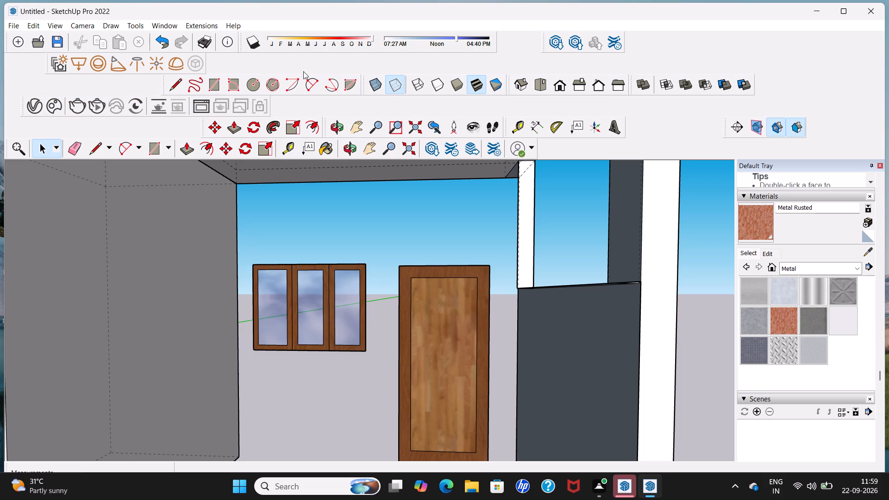
click(250, 87)
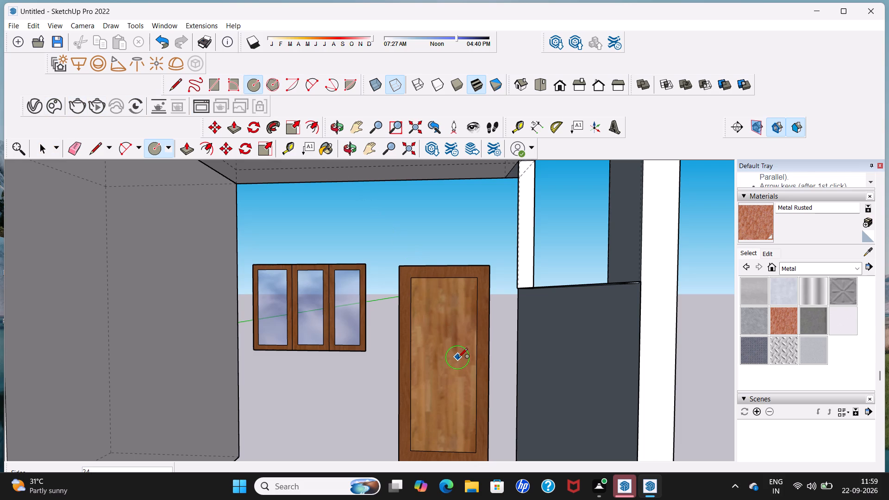
scroll(458, 358, up, 10)
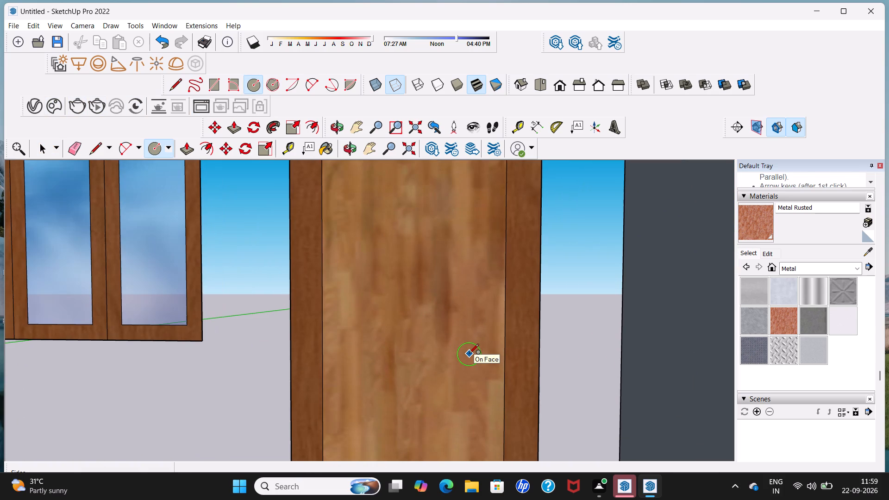
click(469, 355)
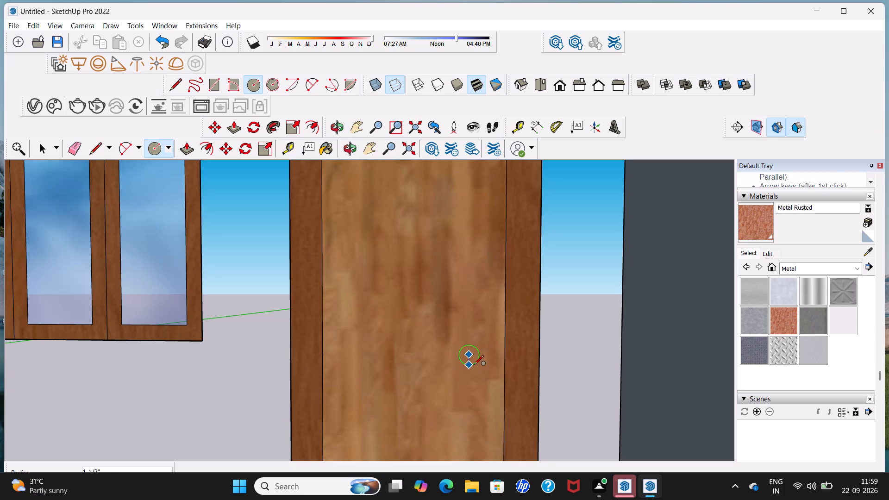
click(474, 365)
drag(454, 325, 443, 313)
key(space)
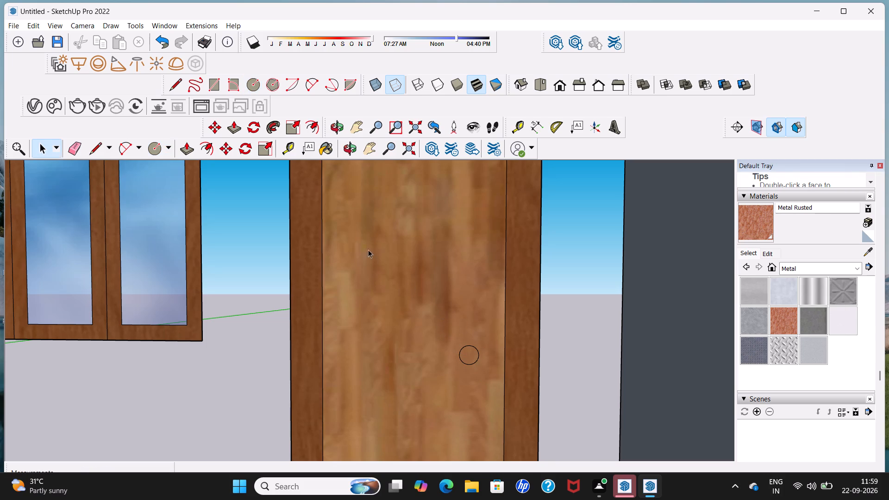
Push/Pull the circle on the door outward about 5 7/8" to form a cylindrical knob.
click(186, 147)
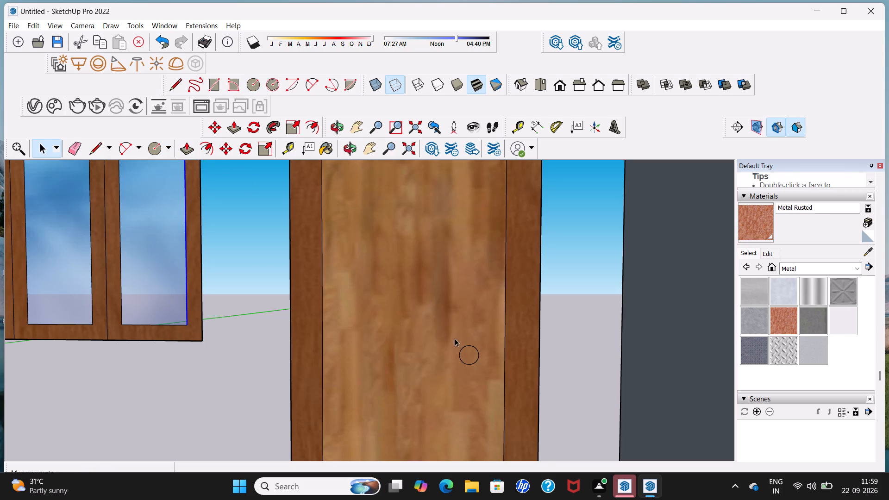
click(189, 149)
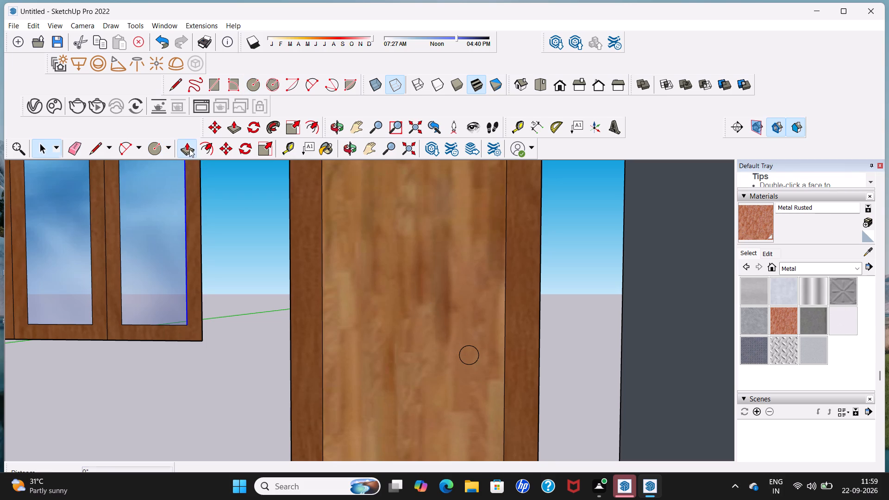
scroll(501, 364, up, 4)
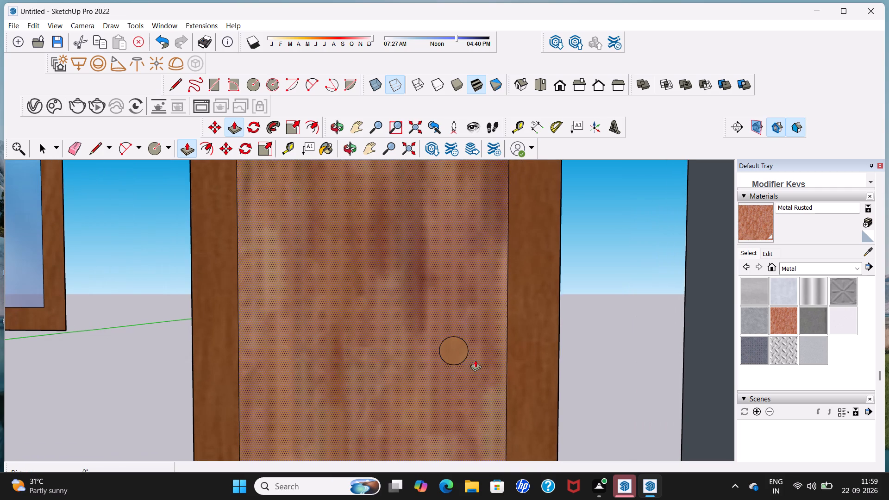
click(459, 348)
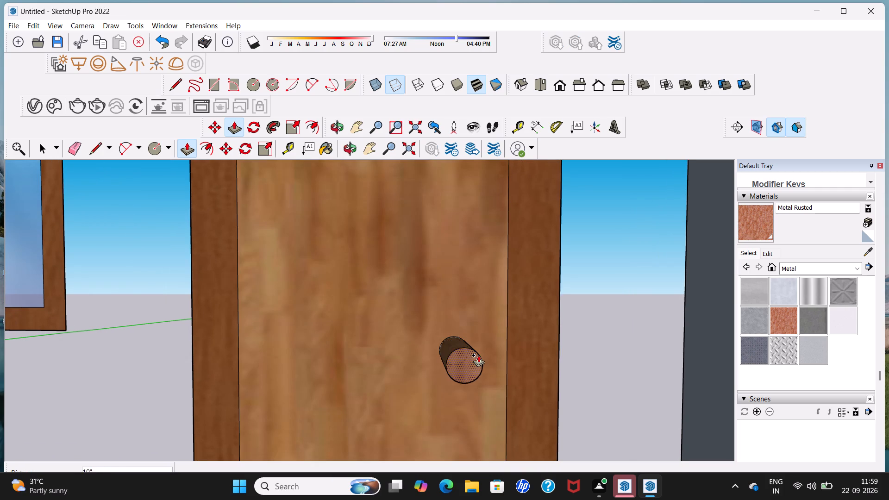
click(473, 348)
middle_drag(473, 348, 393, 390)
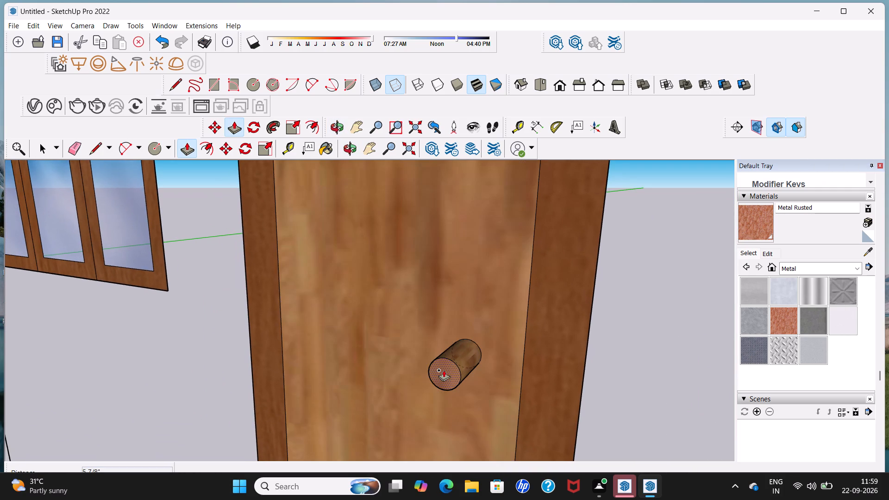
Extend the door knob's end face outward by about 1/2" with Push/Pull.
click(444, 370)
key(ctrl+z)
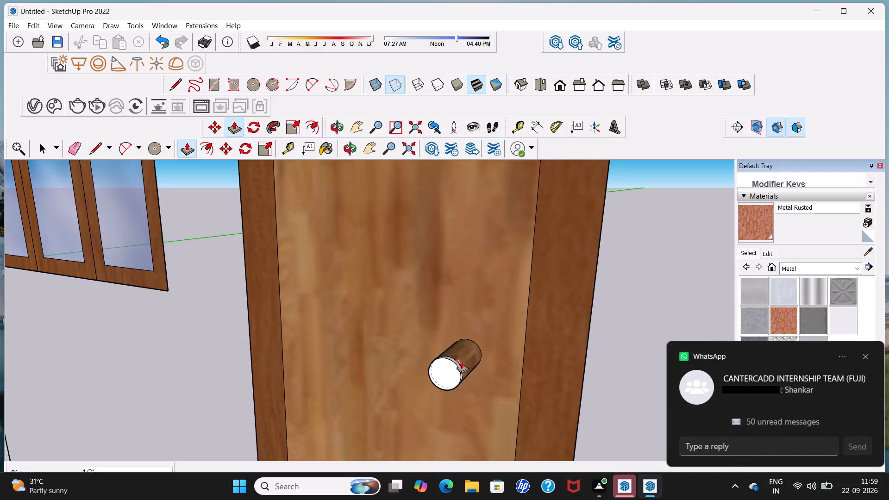
key(ctrl+z)
key(space)
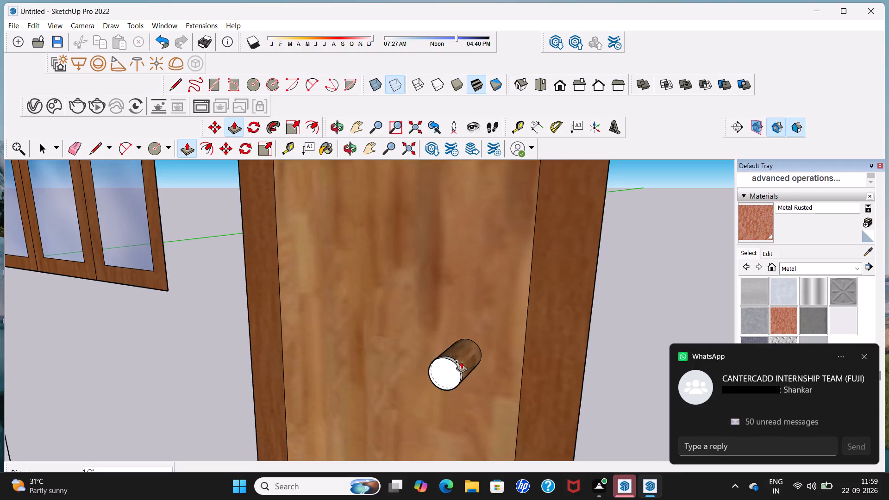
key(space)
key(space)
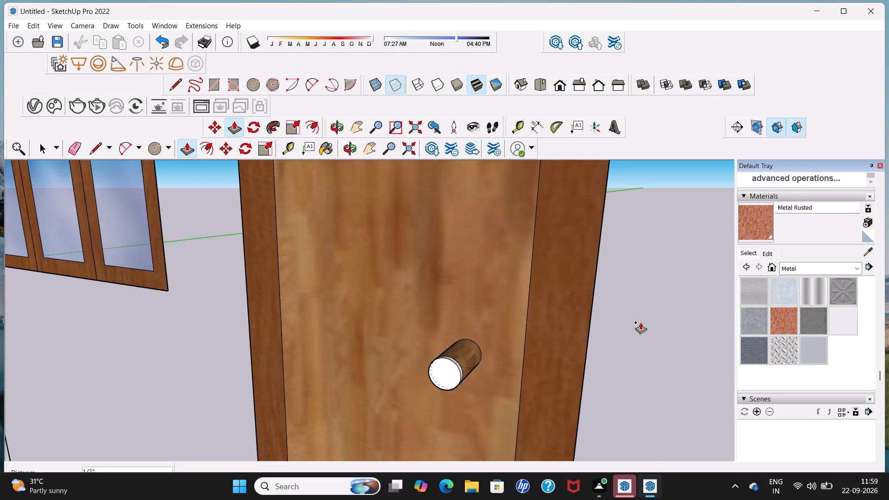
key(space)
scroll(641, 314, down, 15)
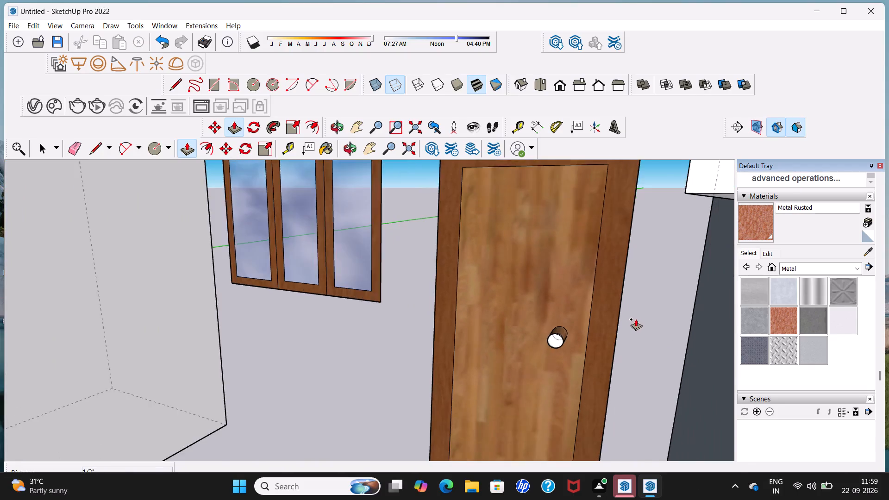
scroll(636, 319, down, 14)
scroll(639, 312, down, 8)
click(703, 312)
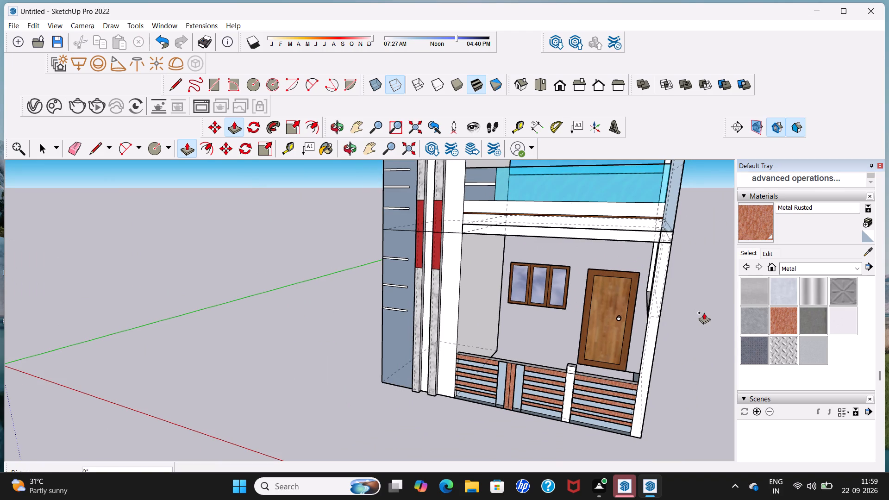
key(space)
key(space)
Delete the stray short line floating beside the house.
scroll(629, 313, up, 12)
scroll(621, 324, down, 20)
middle_drag(586, 368, 608, 306)
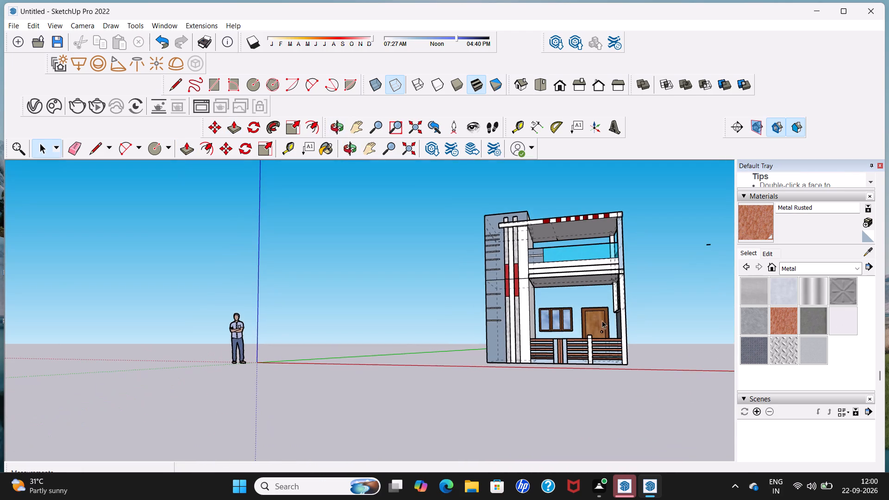
scroll(712, 244, up, 6)
middle_drag(709, 247, 682, 367)
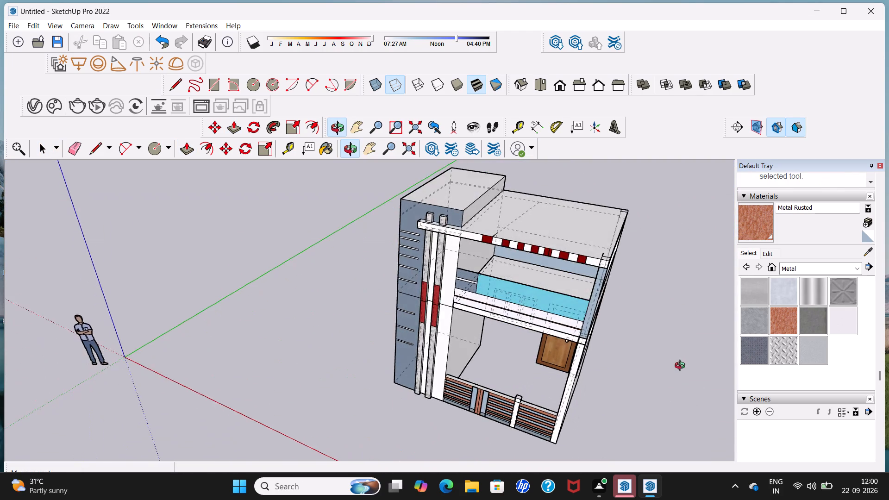
middle_drag(682, 367, 686, 332)
scroll(682, 367, up, 2)
scroll(687, 428, up, 1)
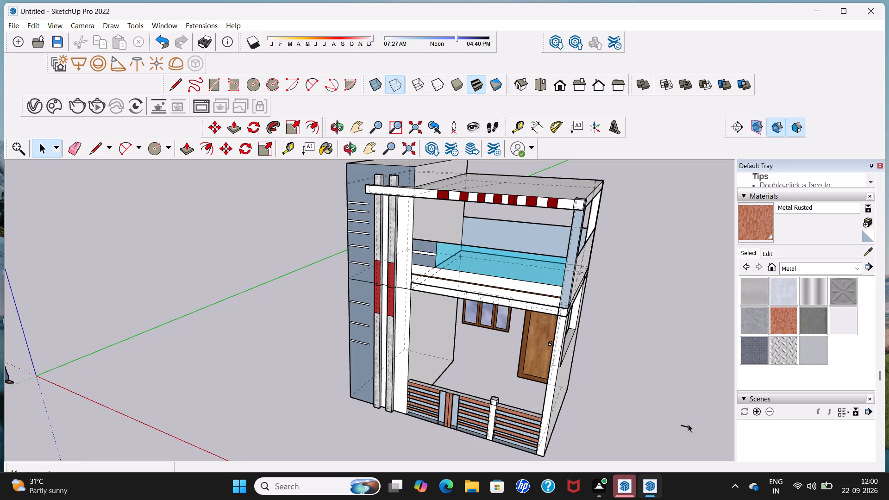
click(688, 424)
click(688, 425)
scroll(688, 427, up, 5)
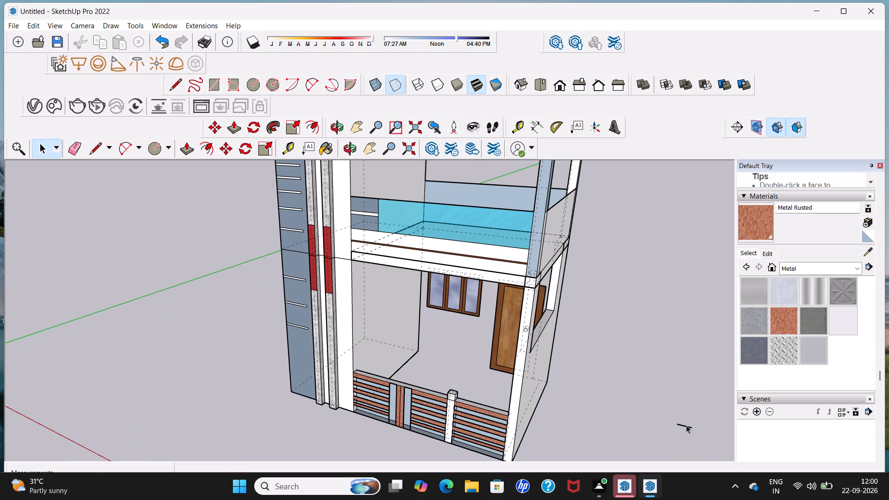
click(687, 425)
click(687, 426)
key(Delete)
Draw a line about 4 5/8" long across the slatted front wall's top face, in line with the rusted-metal centre post's middle seam.
scroll(442, 336, down, 6)
middle_drag(376, 346, 487, 337)
scroll(487, 337, down, 1)
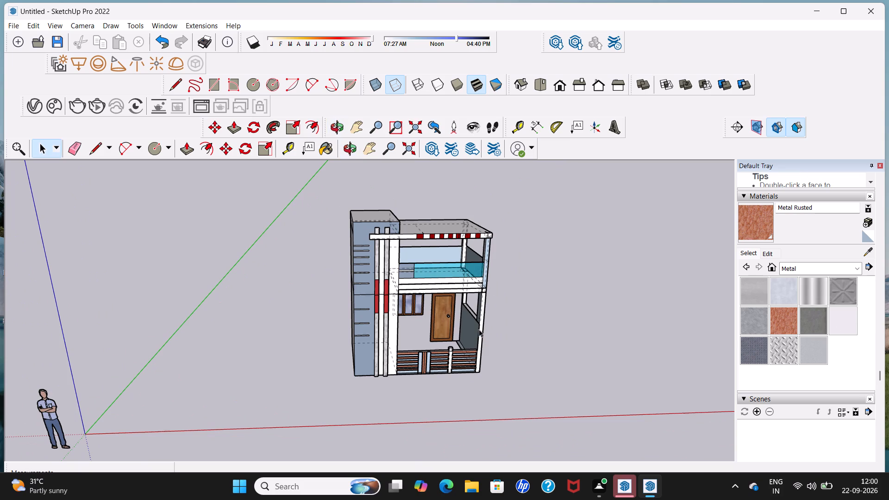
middle_drag(465, 330, 444, 292)
scroll(480, 361, up, 7)
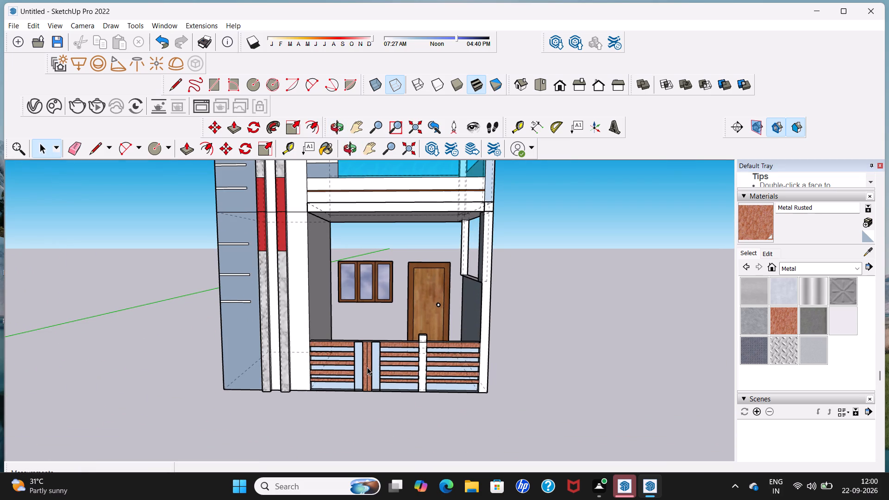
scroll(367, 367, up, 3)
middle_drag(377, 341, 357, 416)
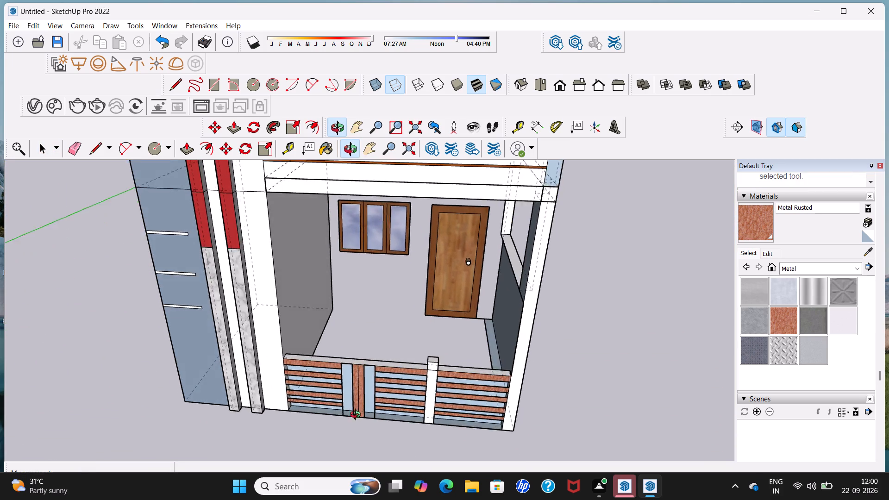
middle_drag(357, 416, 352, 424)
scroll(350, 396, up, 4)
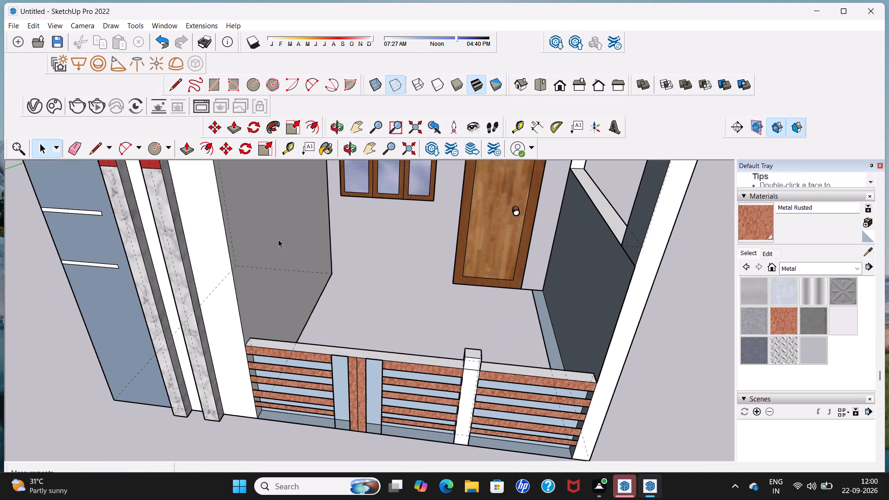
click(178, 84)
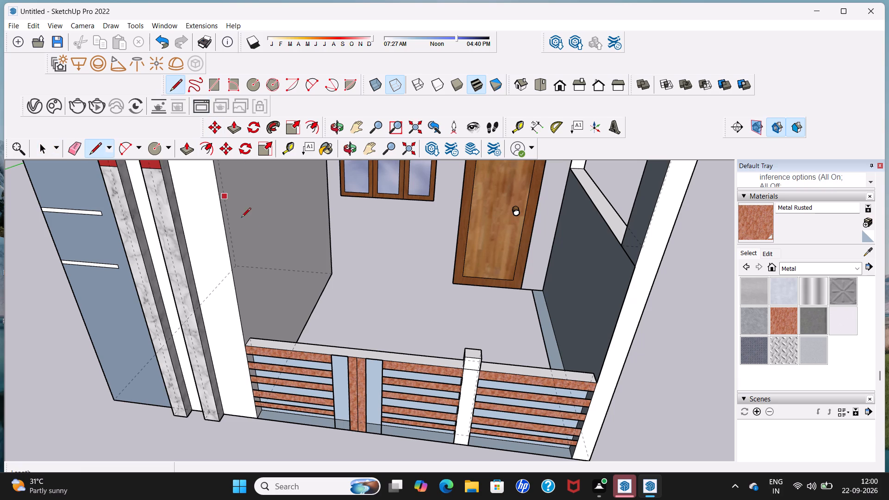
scroll(329, 353, up, 5)
click(366, 361)
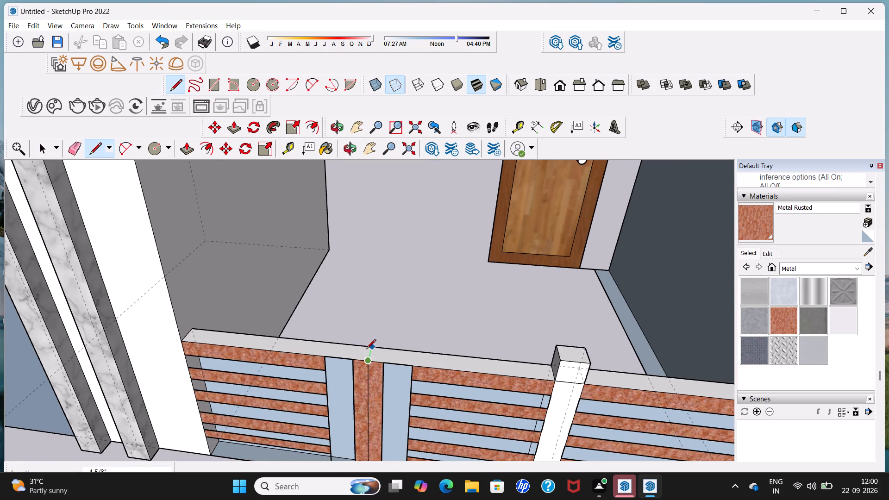
click(371, 346)
Paint the top faces of the slatted front wall with Metal Rusted, on both sides of the dividing line and beyond the white post.
click(751, 217)
click(442, 361)
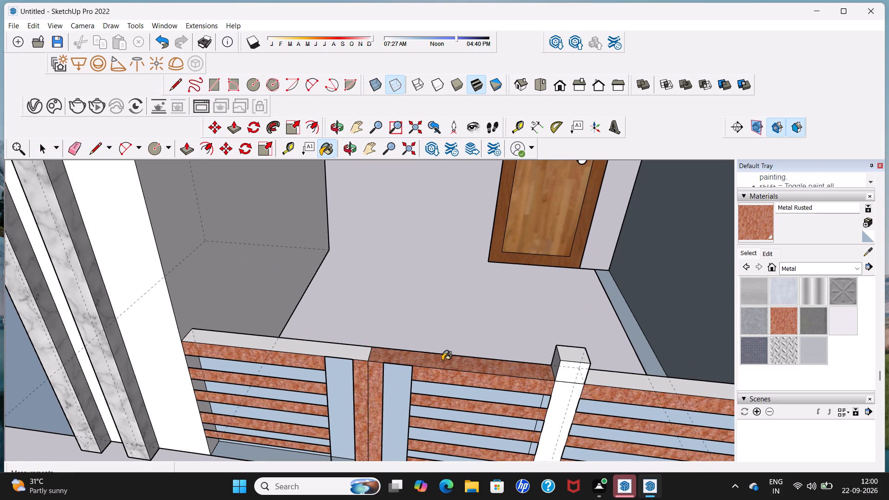
click(329, 344)
scroll(456, 344, down, 10)
scroll(547, 370, up, 5)
click(552, 359)
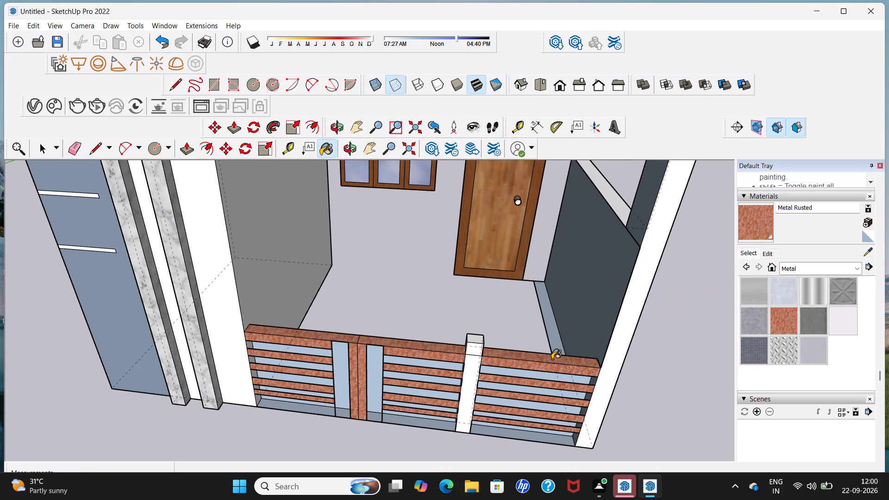
Paint the white post in the slatted front wall, including its top and side faces, with 0010_Snow from Colors-Named.
click(855, 265)
click(847, 315)
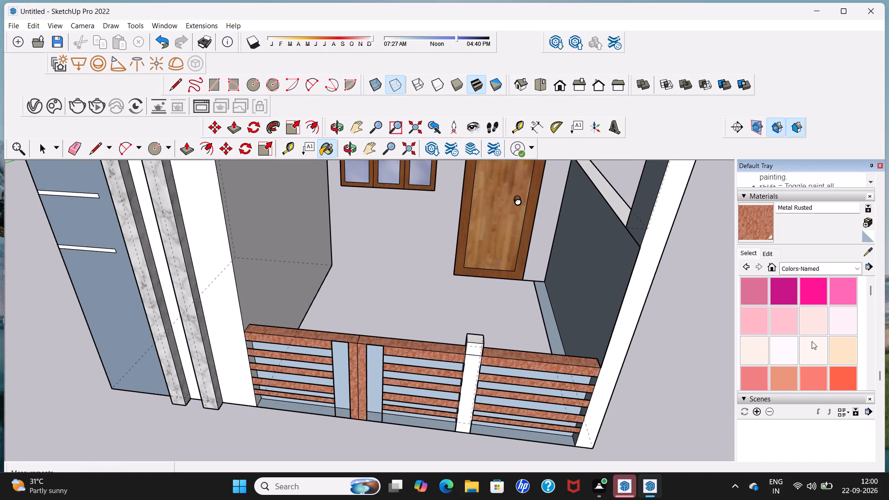
click(779, 351)
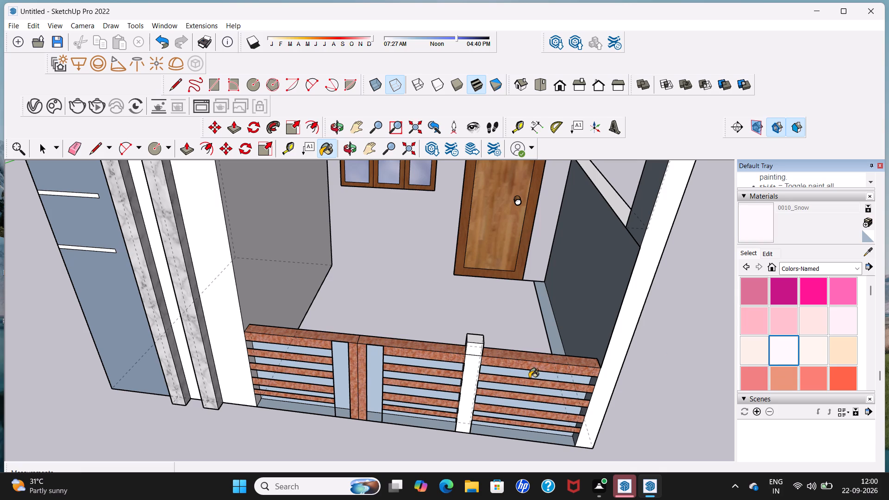
click(473, 377)
scroll(477, 346, up, 6)
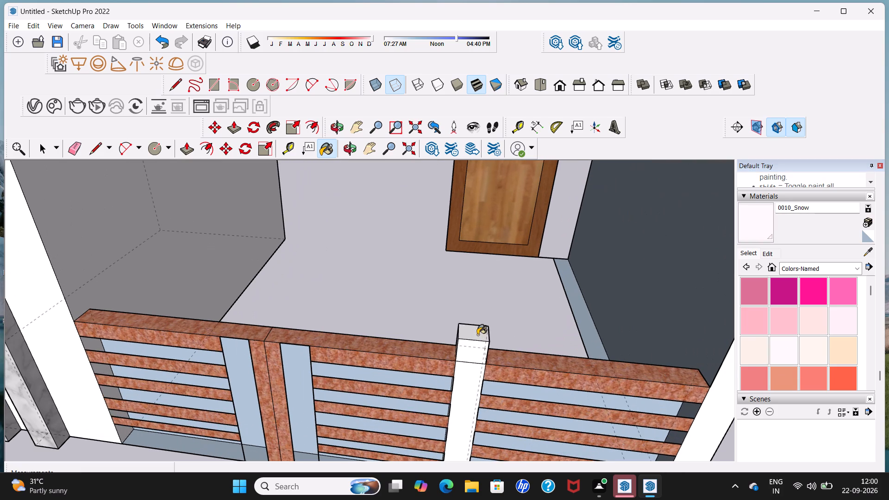
click(477, 335)
scroll(488, 341, up, 6)
click(480, 337)
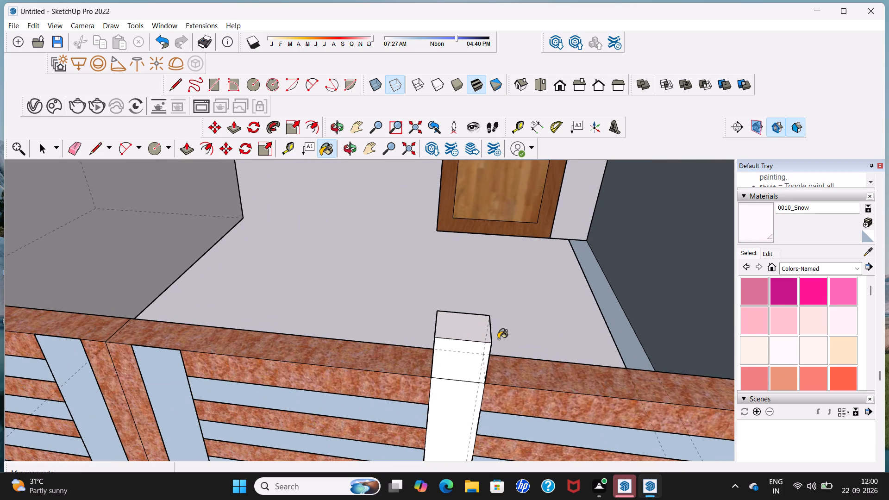
middle_drag(499, 339, 379, 322)
click(341, 331)
middle_drag(364, 326, 349, 336)
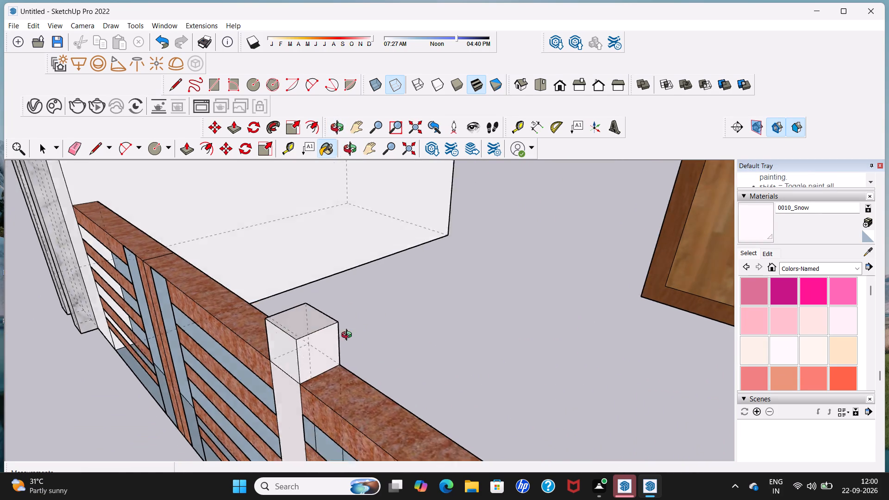
middle_drag(349, 336, 183, 346)
click(128, 305)
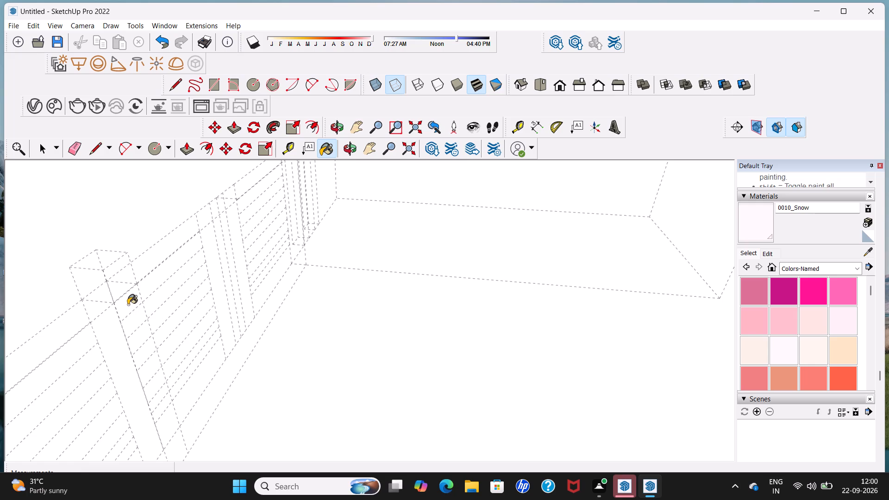
scroll(128, 305, down, 20)
scroll(128, 305, down, 20)
scroll(128, 305, down, 2)
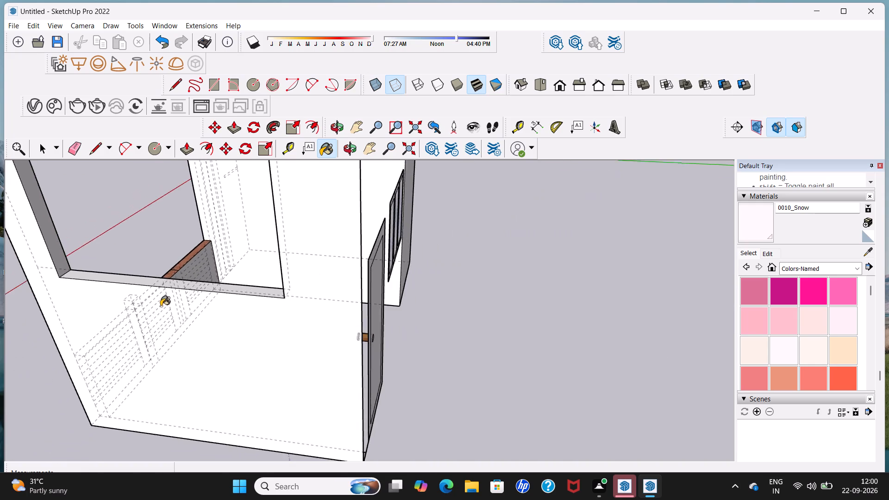
scroll(161, 306, down, 4)
key(space)
Examine the house's front facade, open side and roof from several viewpoints.
middle_drag(47, 305, 264, 283)
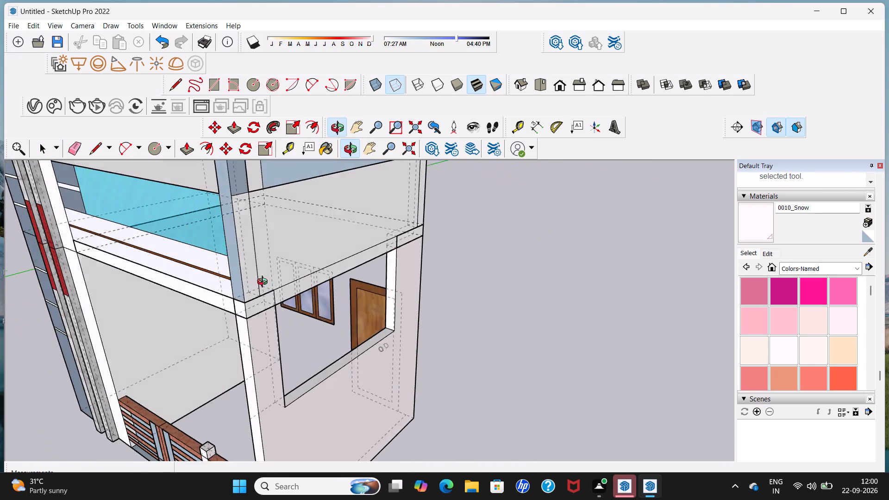
middle_drag(264, 283, 265, 283)
scroll(188, 305, down, 12)
middle_drag(157, 315, 359, 252)
scroll(254, 276, down, 12)
middle_drag(227, 259, 199, 357)
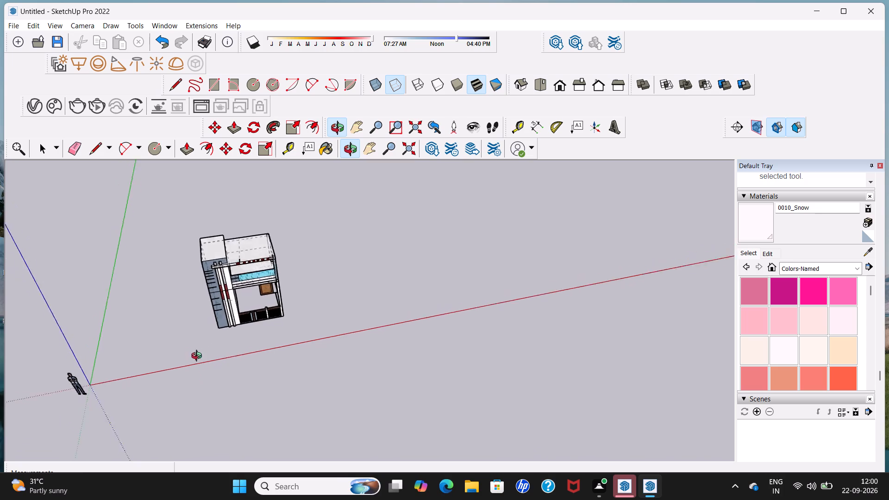
middle_drag(199, 357, 222, 231)
scroll(259, 300, up, 6)
middle_drag(265, 286, 253, 301)
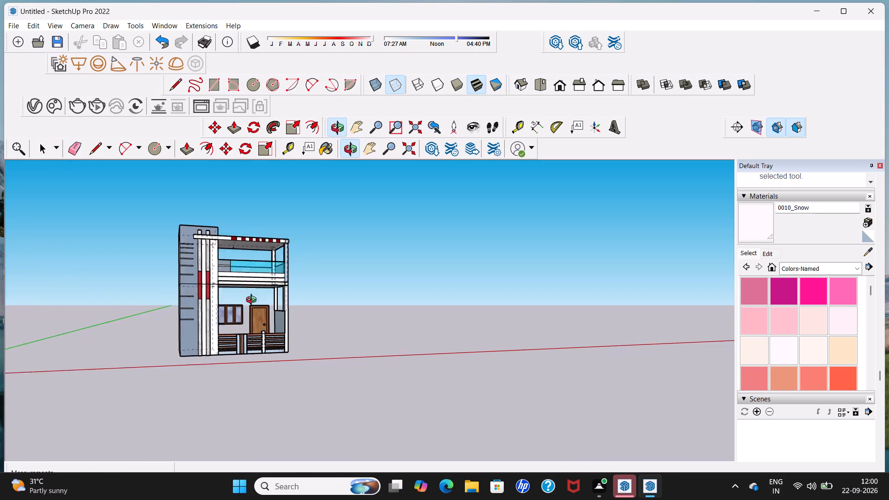
middle_drag(253, 301, 207, 287)
scroll(267, 336, up, 5)
middle_drag(293, 336, 246, 366)
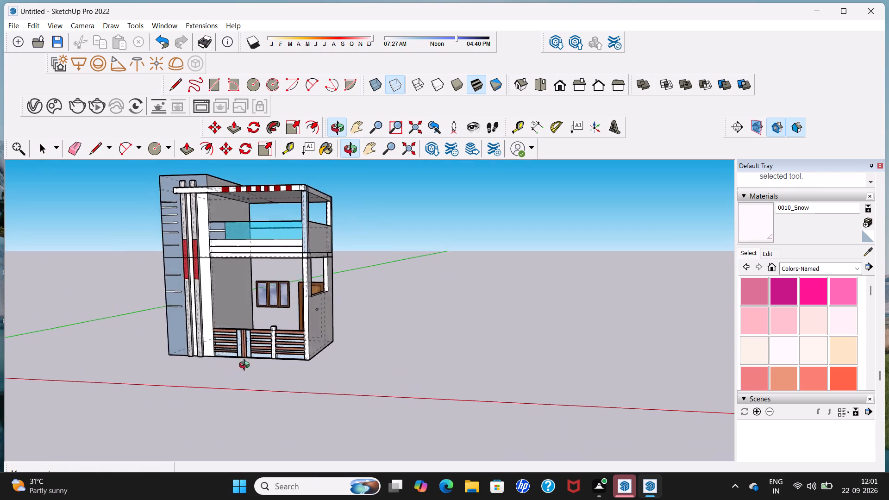
middle_drag(246, 366, 318, 366)
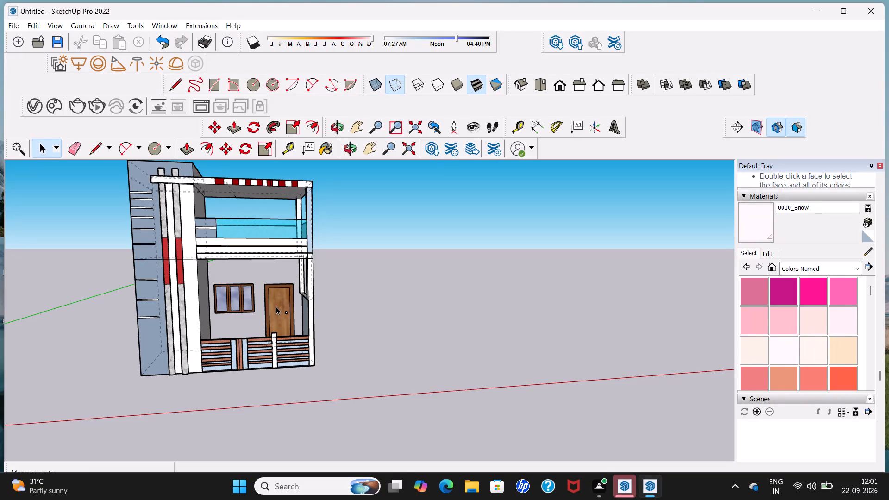
middle_drag(276, 306, 182, 347)
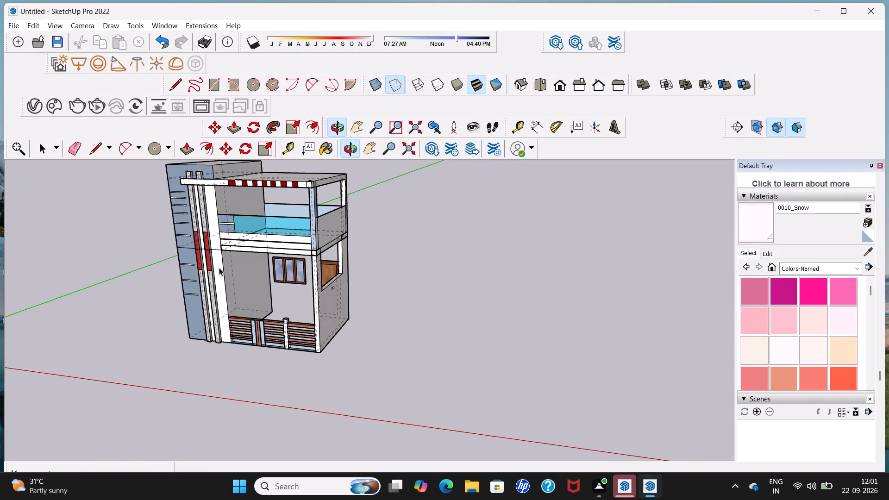
scroll(243, 235, down, 10)
middle_drag(257, 231, 289, 206)
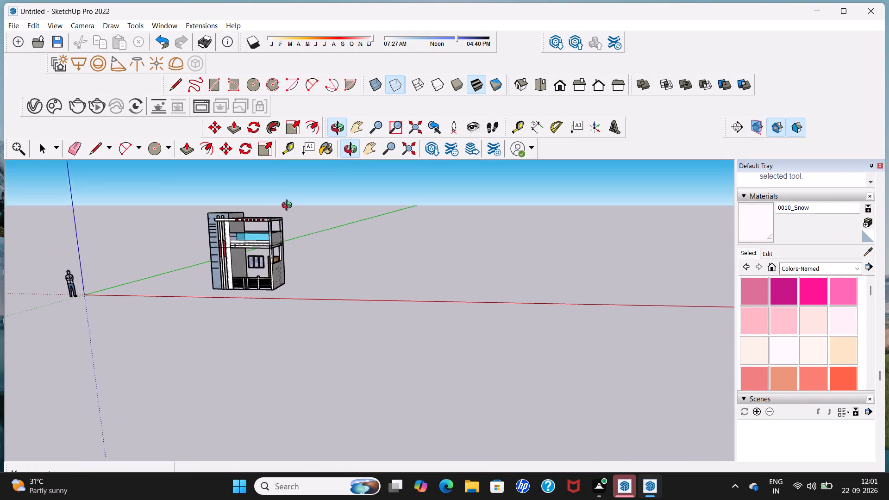
middle_drag(289, 206, 293, 217)
scroll(201, 213, up, 3)
scroll(256, 297, up, 8)
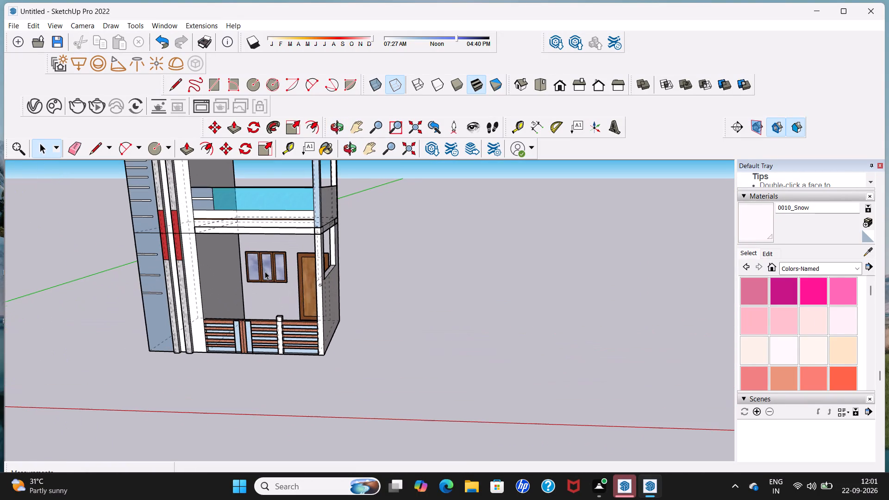
middle_drag(268, 268, 264, 305)
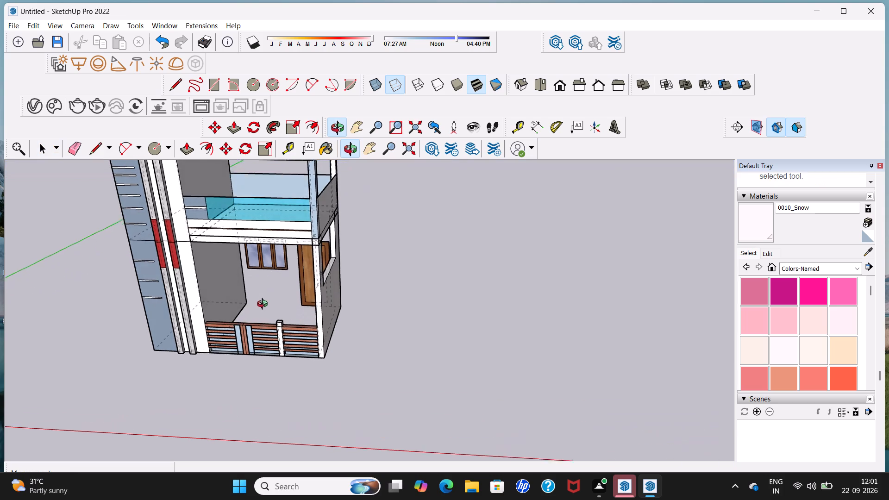
middle_drag(264, 305, 257, 303)
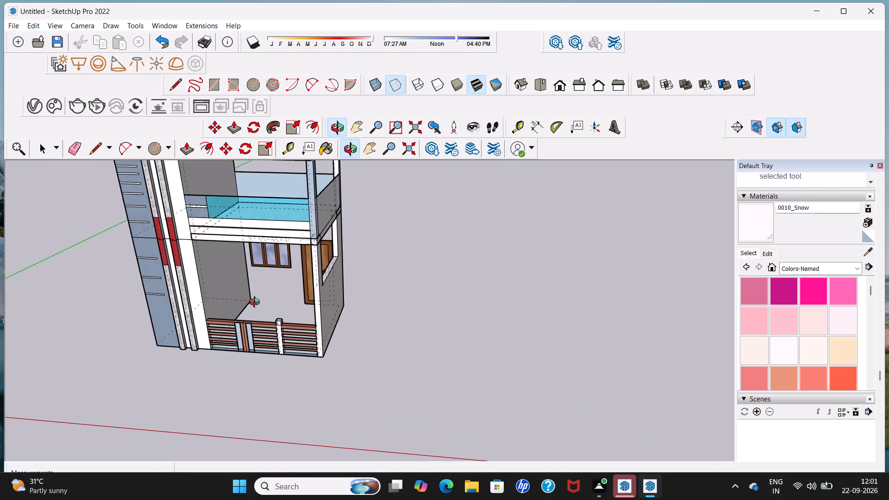
middle_drag(257, 303, 257, 298)
scroll(255, 276, down, 7)
scroll(260, 195, up, 5)
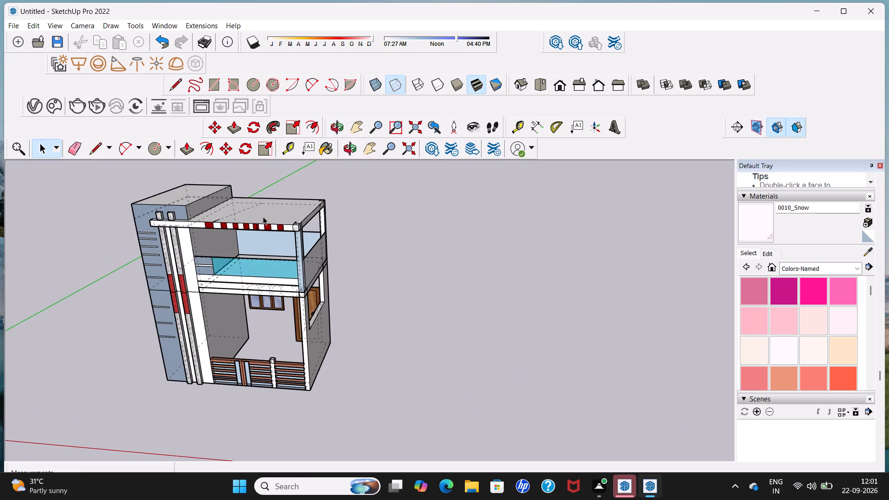
scroll(263, 221, up, 3)
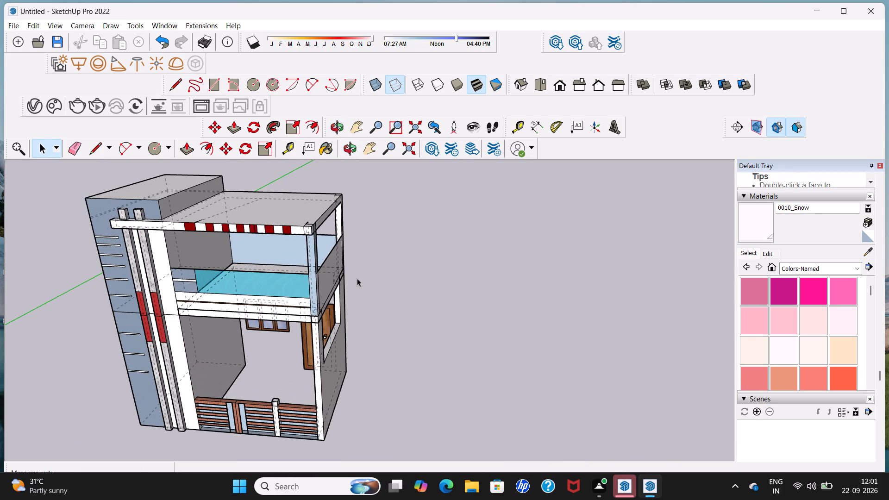
Paint the upper parapet, roof-edge beam and ground-floor wall on the house's open side with 0005_LightPink.
middle_drag(355, 278, 242, 286)
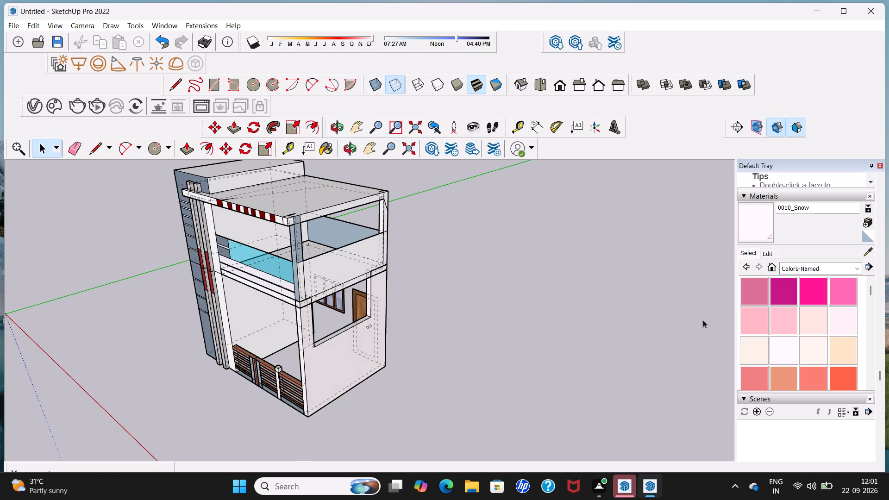
click(751, 317)
click(323, 275)
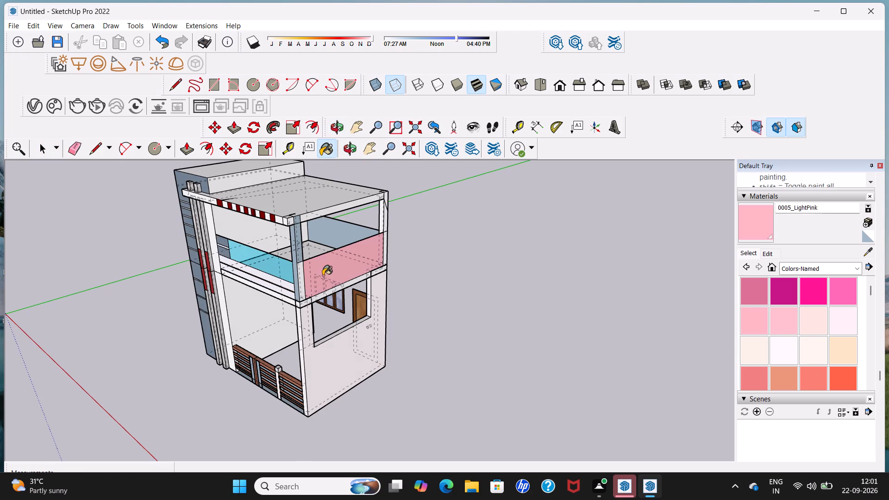
click(309, 216)
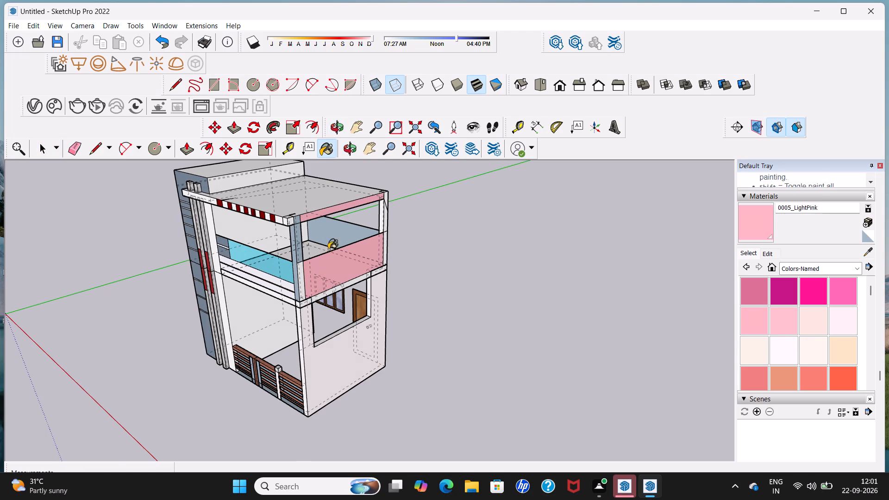
scroll(344, 351, up, 5)
click(347, 356)
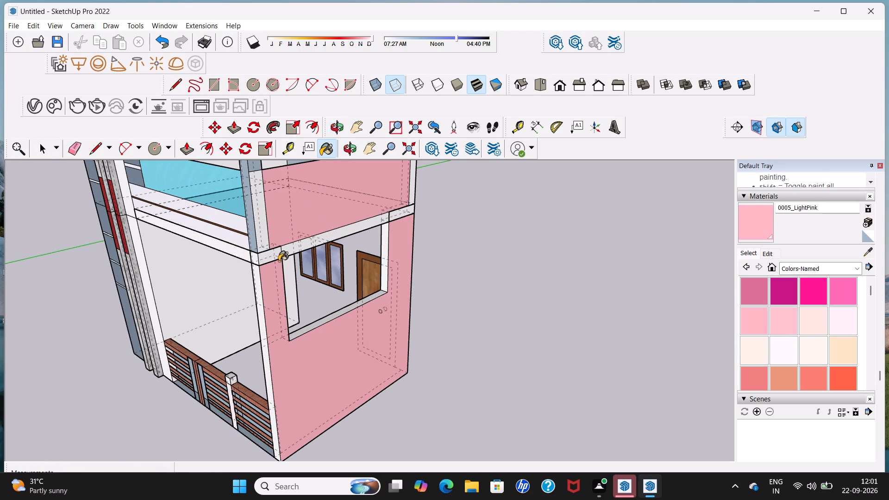
Paint the floor-level beam above the ground-floor opening on the house's open side with 0005_LightPink.
click(274, 255)
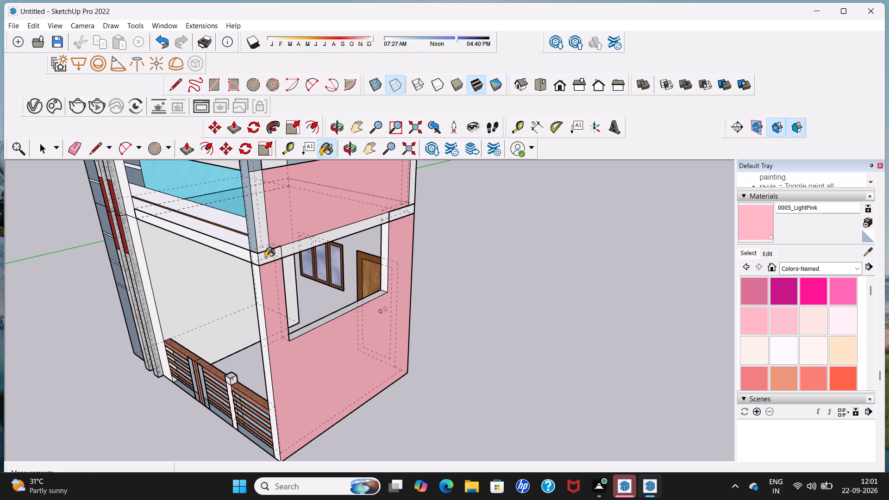
click(265, 257)
scroll(266, 259, up, 5)
click(267, 259)
scroll(271, 260, up, 7)
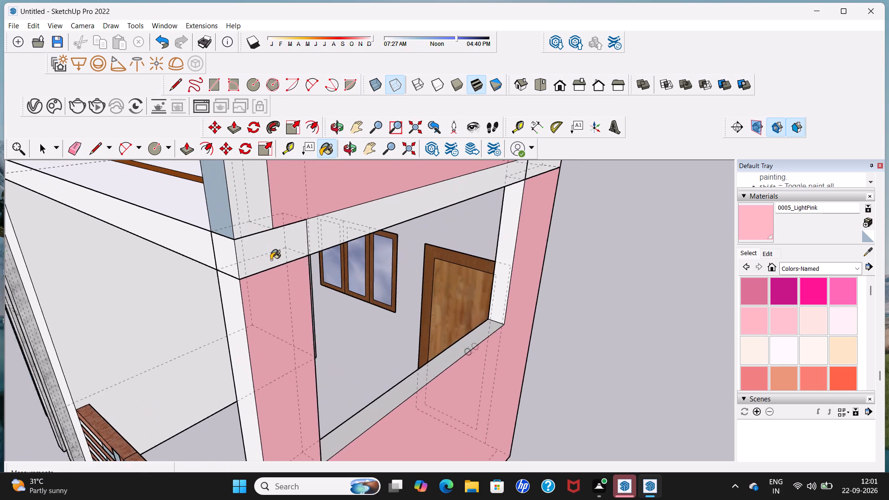
click(271, 258)
click(738, 227)
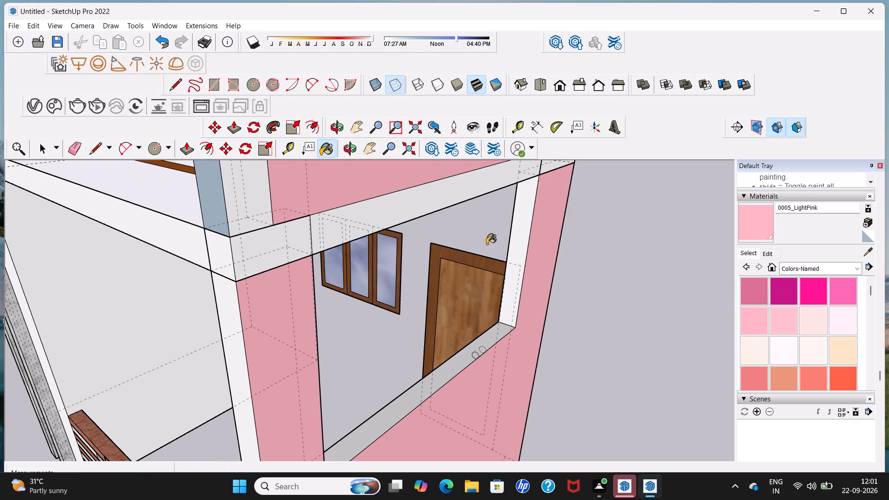
click(300, 242)
click(341, 236)
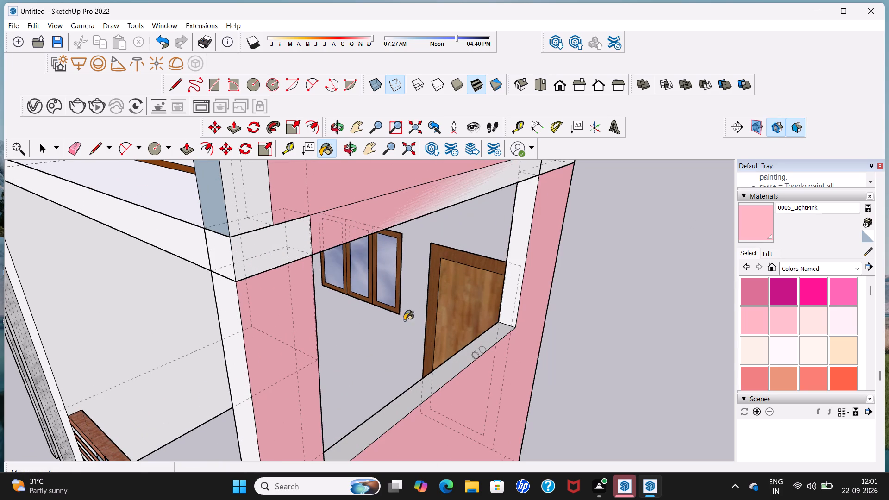
Paint the sill and rear side reveal of the ground-floor opening with 0005_LightPink.
click(424, 390)
scroll(427, 369, down, 4)
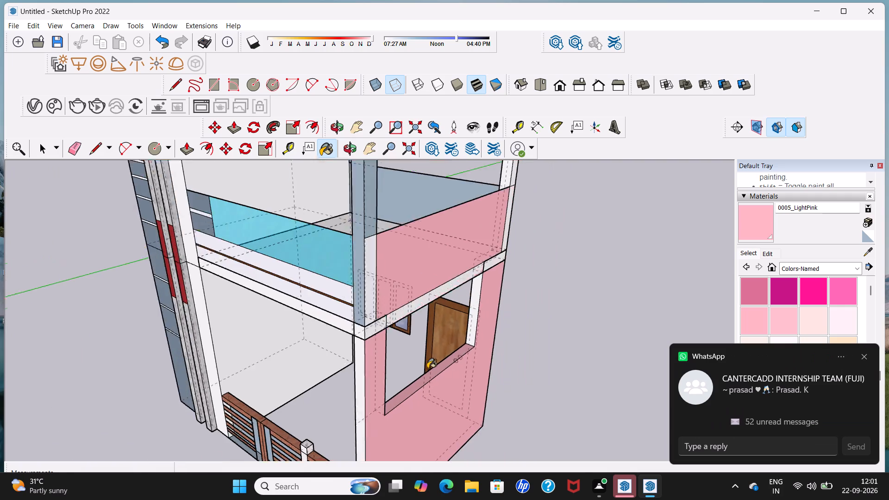
scroll(427, 369, down, 3)
scroll(454, 331, up, 6)
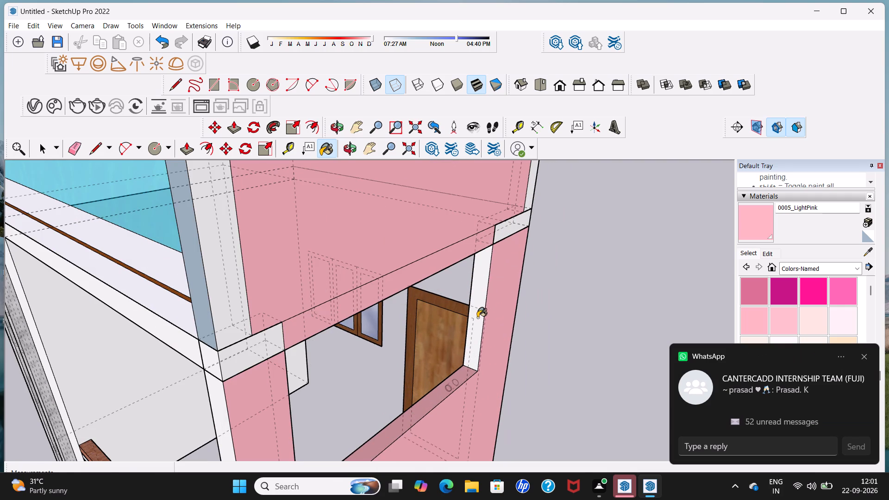
click(477, 318)
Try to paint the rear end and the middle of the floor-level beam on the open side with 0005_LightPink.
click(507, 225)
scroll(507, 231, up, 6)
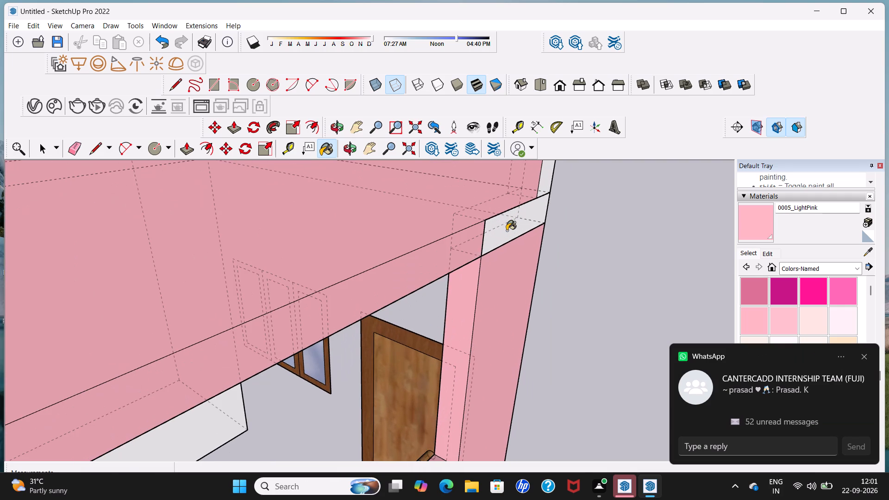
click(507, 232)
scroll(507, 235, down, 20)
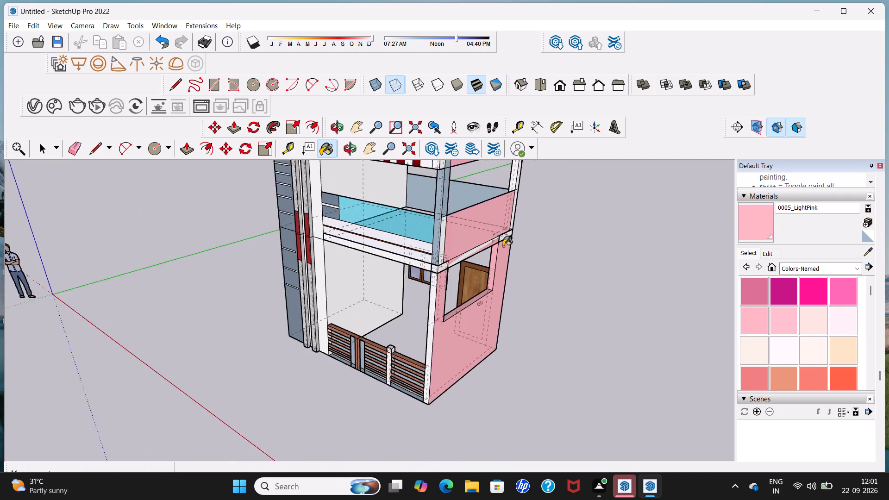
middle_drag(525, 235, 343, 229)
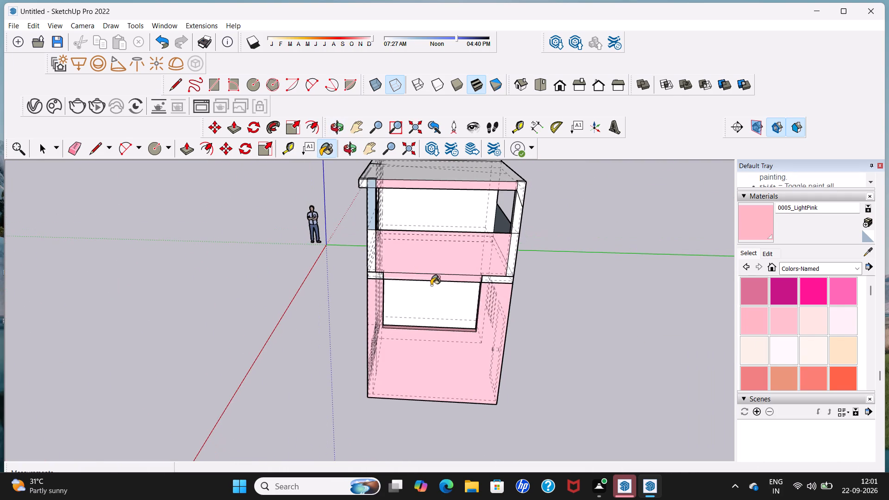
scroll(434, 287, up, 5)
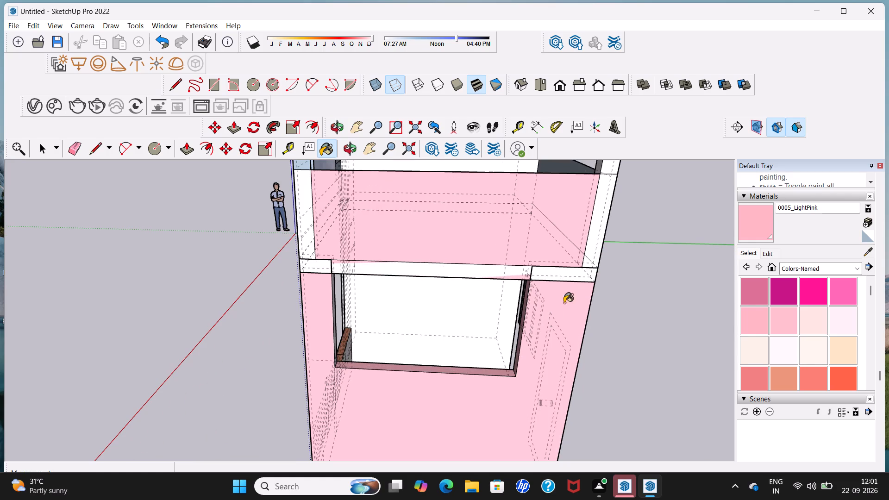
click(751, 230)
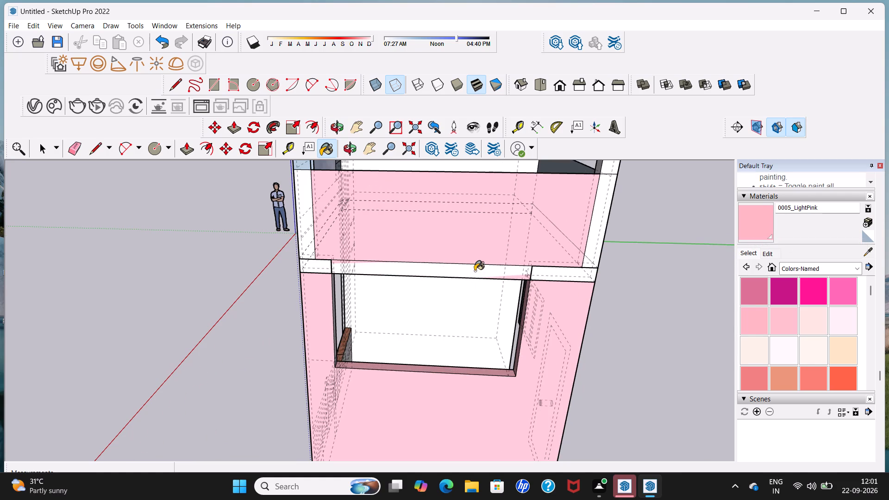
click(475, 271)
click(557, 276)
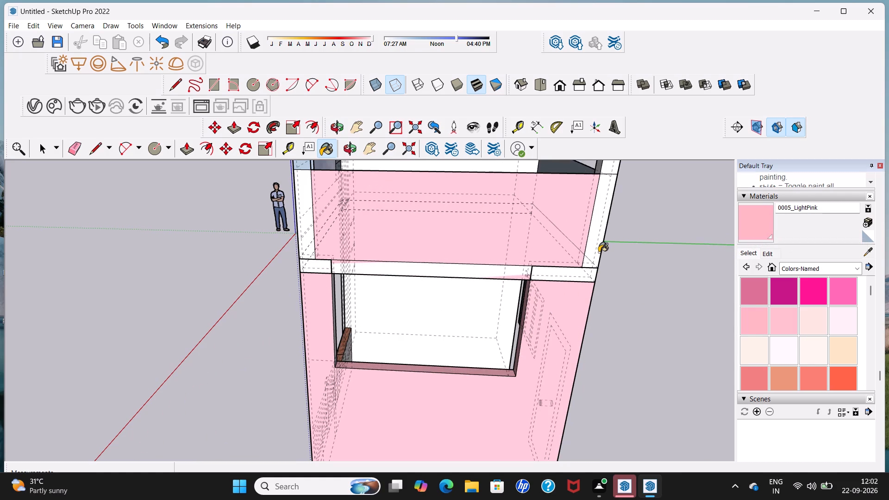
Paint the side faces of the posts beside the upper parapet and the upper rear post with 0005_LightPink.
click(597, 252)
scroll(307, 245, down, 7)
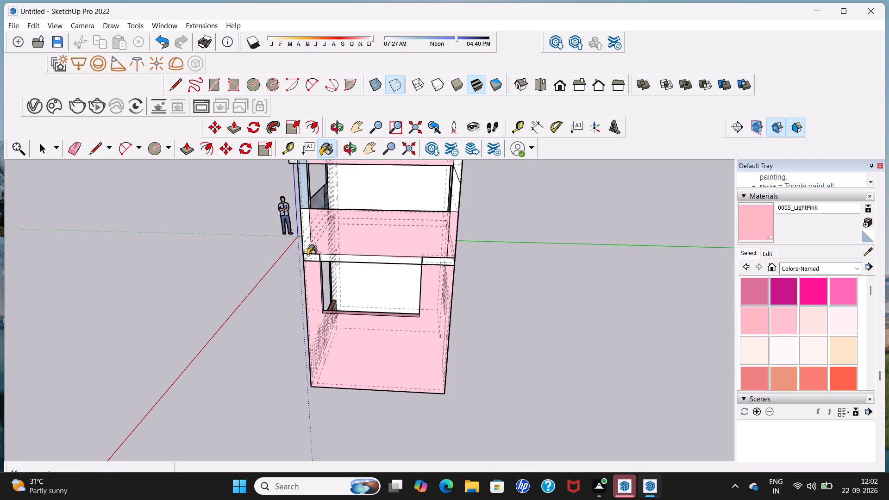
click(306, 237)
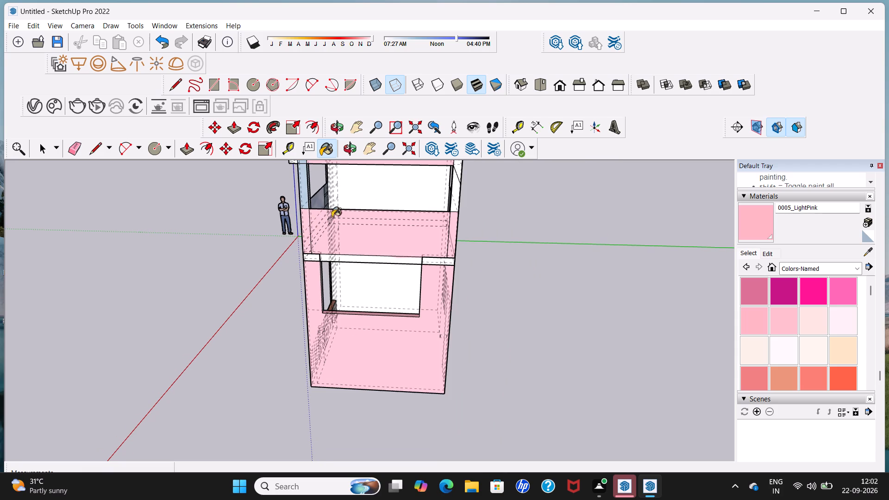
scroll(367, 219, down, 6)
scroll(423, 199, up, 5)
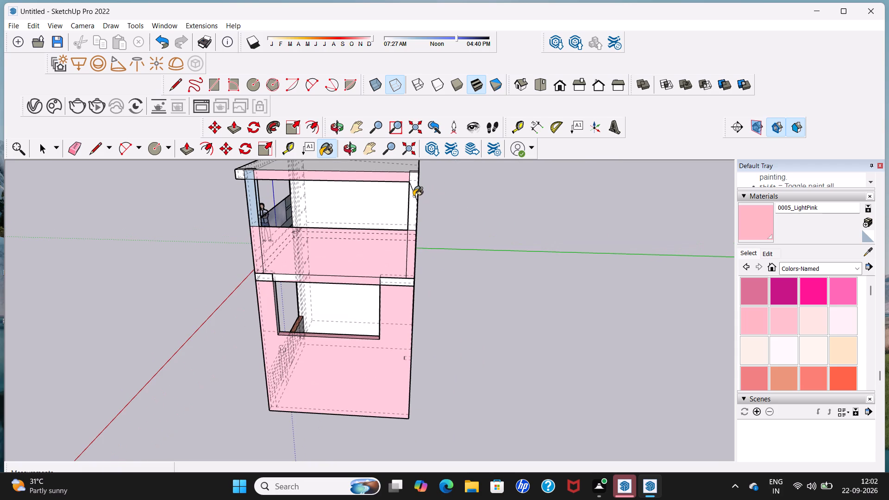
click(413, 196)
click(415, 189)
Try to paint the upper front post's side face and the front end of the roof edge with 0005_LightPink.
scroll(250, 208, up, 2)
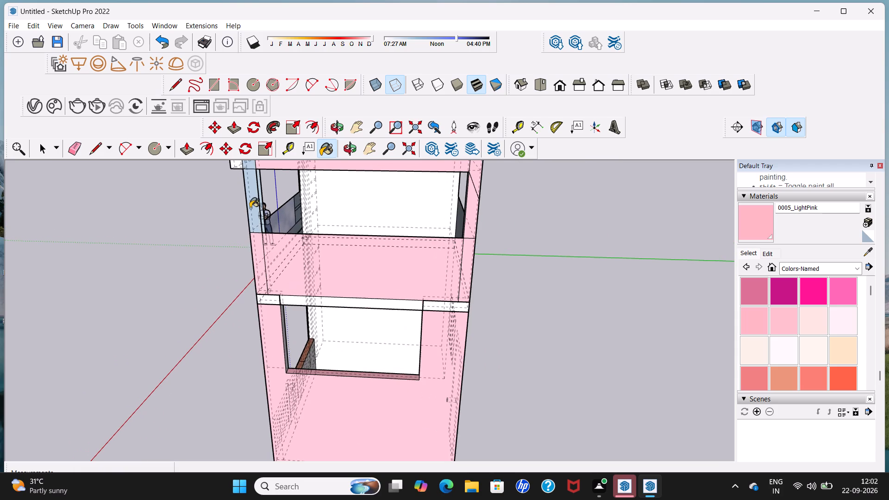
scroll(250, 208, up, 1)
click(250, 206)
scroll(251, 205, down, 7)
scroll(234, 188, up, 6)
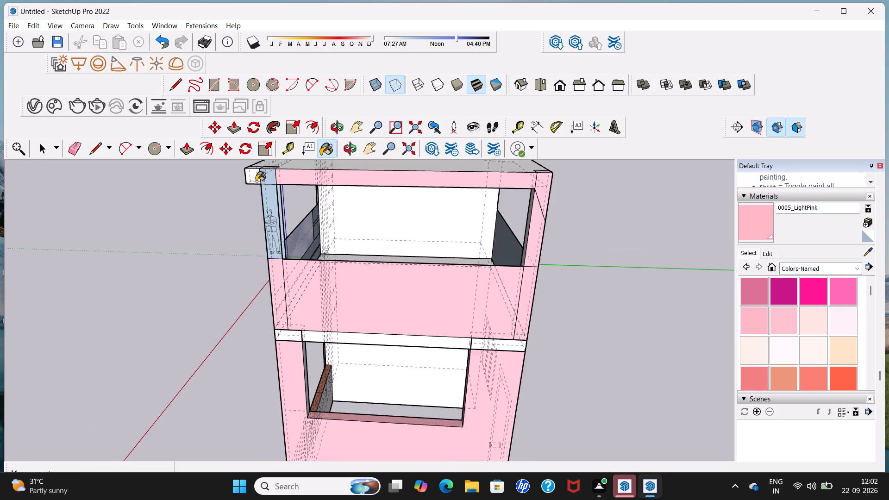
click(251, 178)
scroll(305, 240, down, 10)
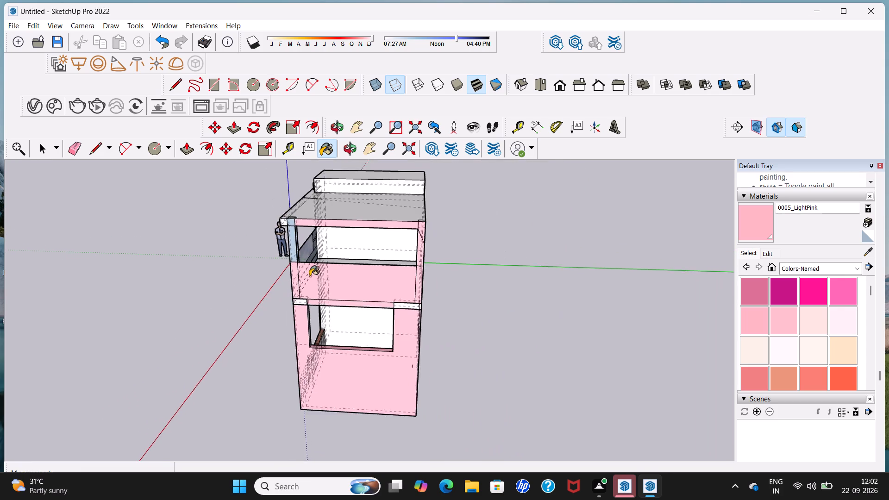
Paint the narrow front faces of the open-side wall and the upper front post with 0005_LightPink.
scroll(310, 276, down, 2)
middle_drag(288, 298, 485, 278)
middle_drag(312, 320, 357, 310)
scroll(312, 320, down, 1)
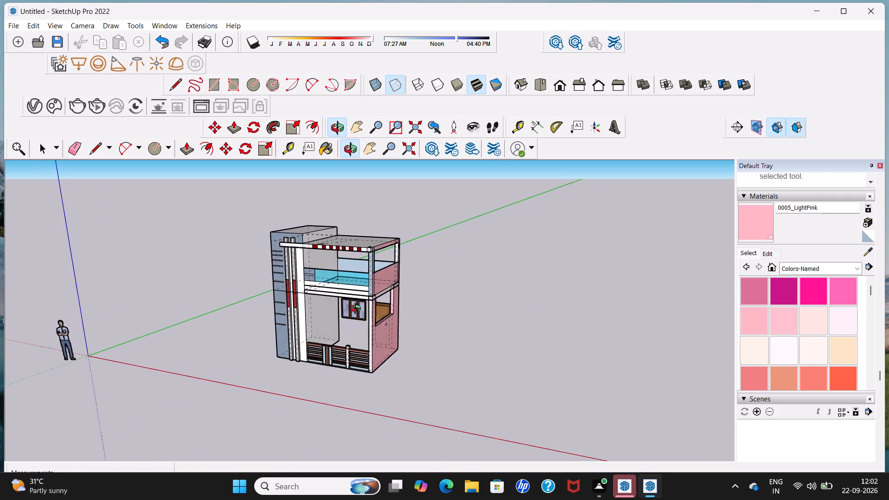
middle_drag(357, 310, 431, 278)
scroll(372, 331, up, 6)
click(399, 316)
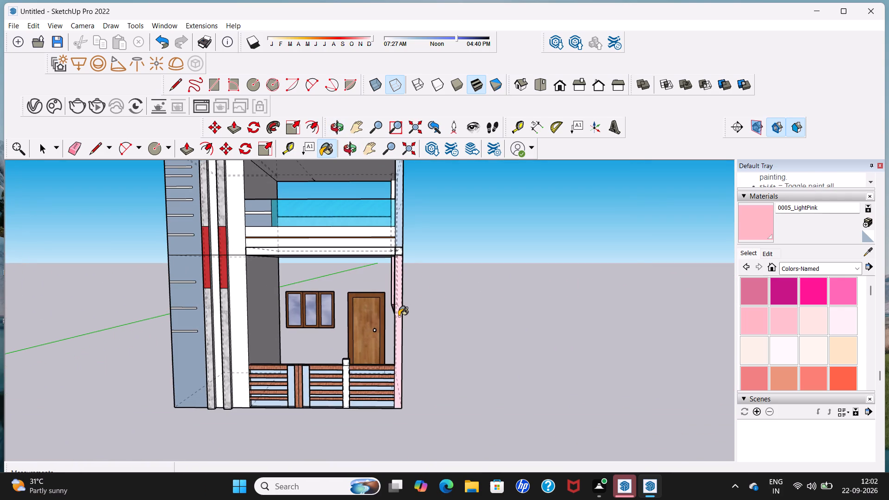
scroll(399, 312, down, 6)
scroll(393, 252, up, 4)
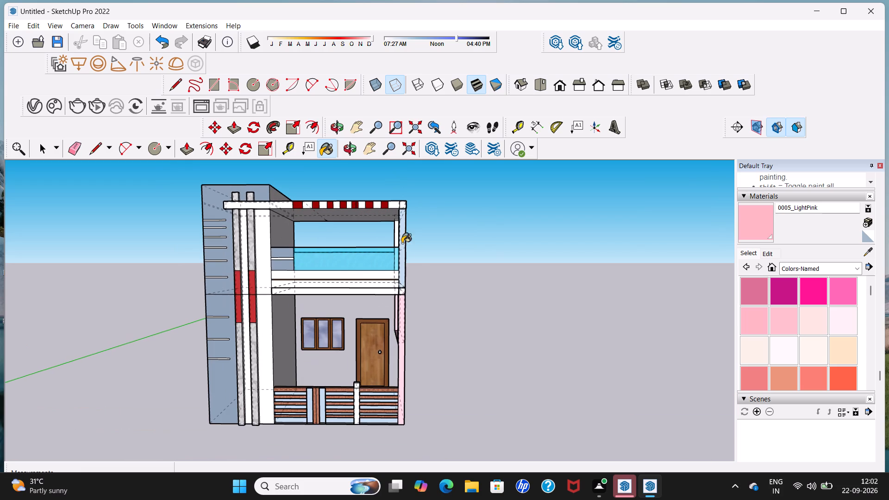
click(402, 266)
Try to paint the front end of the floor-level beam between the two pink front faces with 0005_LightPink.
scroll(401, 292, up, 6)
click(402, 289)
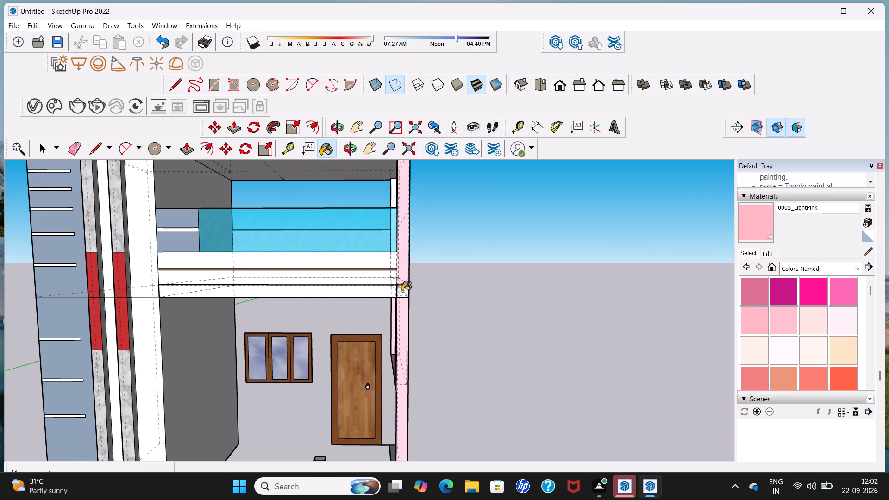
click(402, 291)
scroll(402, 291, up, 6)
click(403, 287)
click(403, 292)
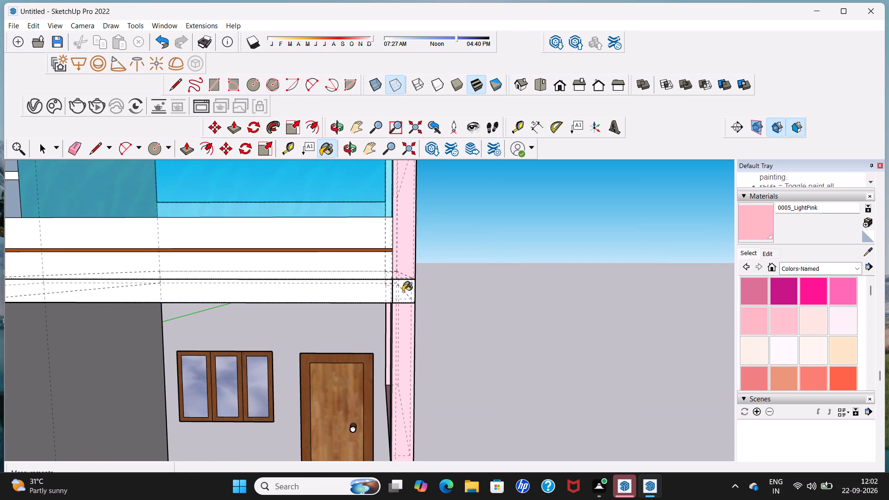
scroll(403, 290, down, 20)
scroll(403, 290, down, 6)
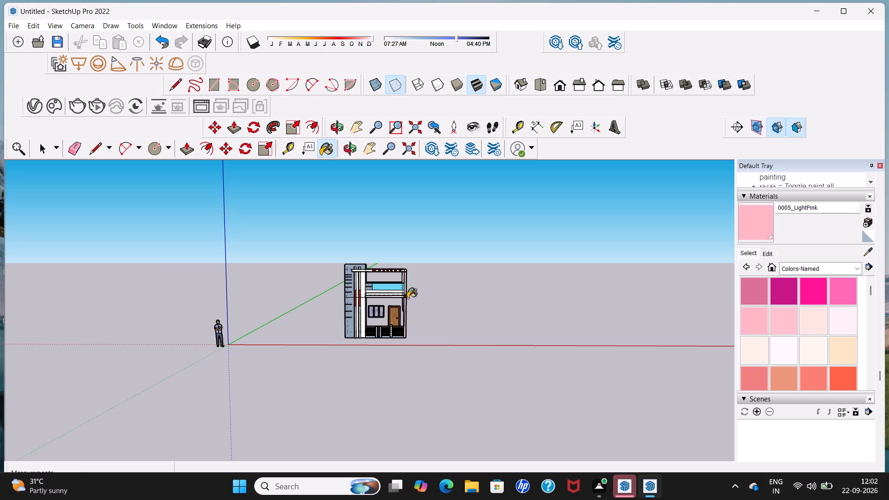
Close the porch floor with a line about 10' long along the back bottom edge, from the solid block's corner to the open-side wall's outer corner.
key(space)
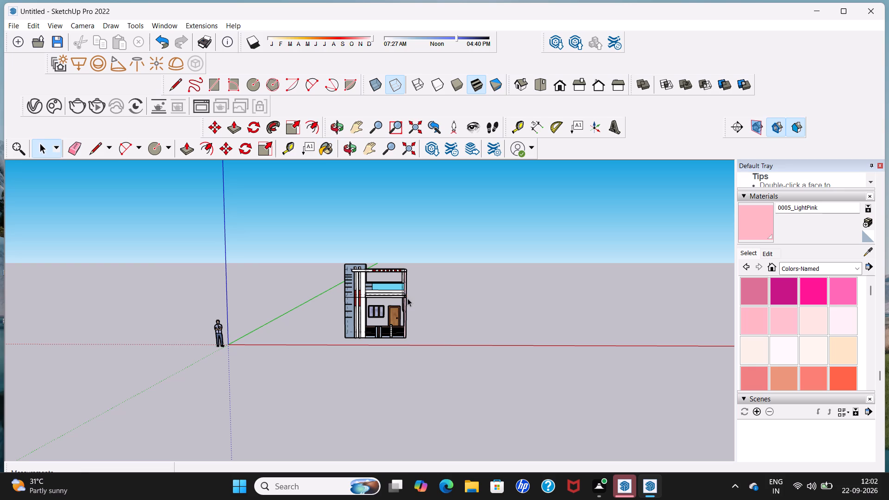
middle_drag(390, 321, 388, 315)
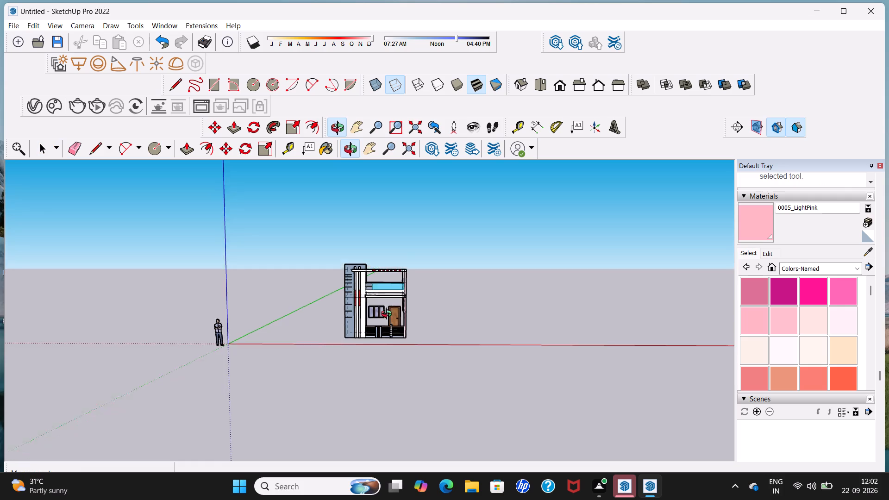
middle_drag(388, 315, 424, 300)
middle_drag(375, 335, 395, 237)
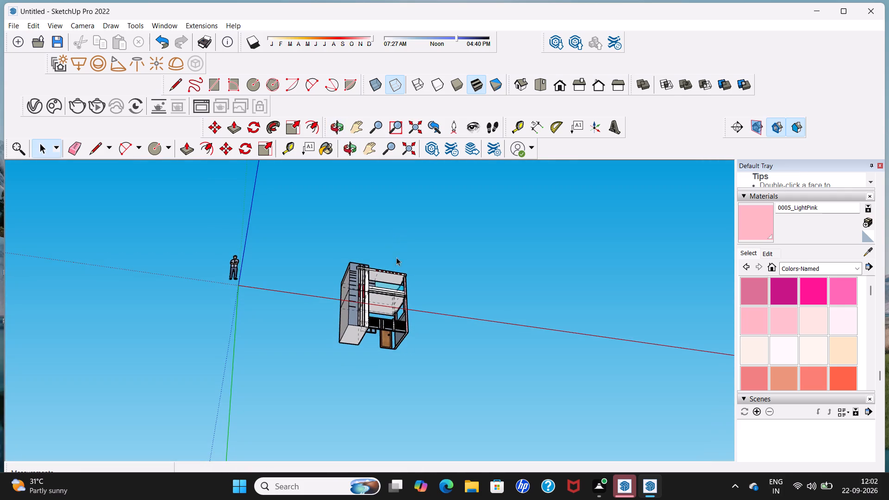
middle_drag(382, 355, 389, 319)
scroll(386, 347, up, 6)
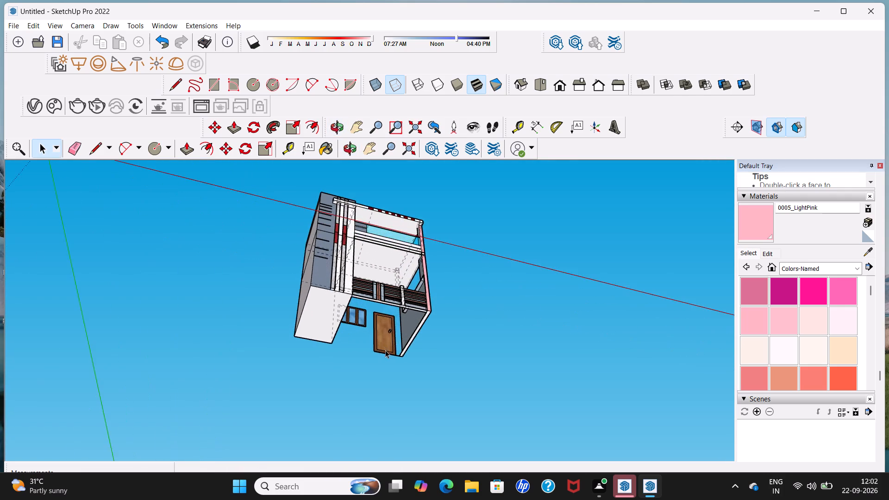
scroll(385, 350, up, 6)
middle_drag(389, 357, 388, 344)
click(179, 88)
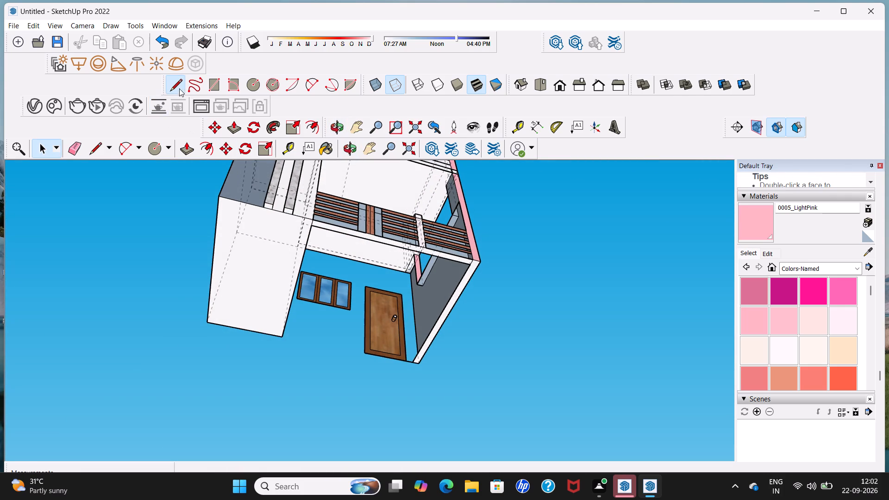
click(281, 339)
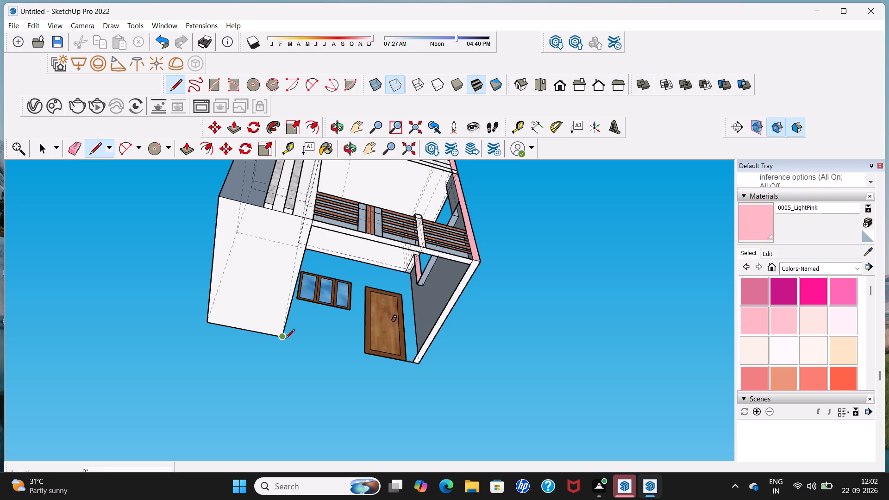
click(420, 366)
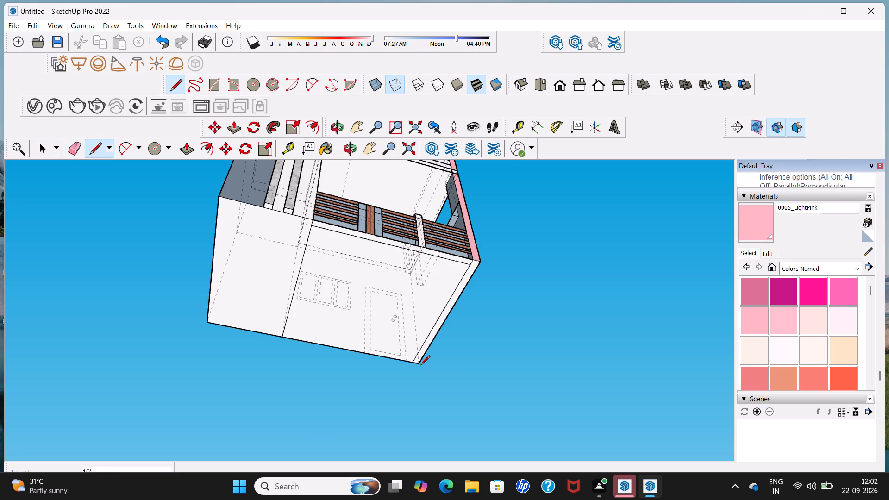
Examine the porch floor from the front, from above and from underneath.
middle_drag(373, 329, 335, 466)
scroll(373, 329, down, 1)
middle_drag(355, 342, 338, 422)
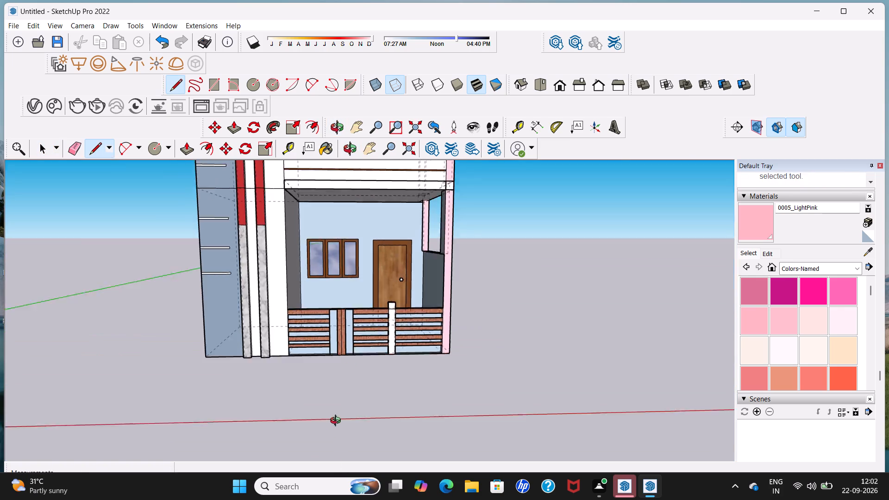
middle_drag(338, 422, 330, 462)
scroll(364, 349, up, 4)
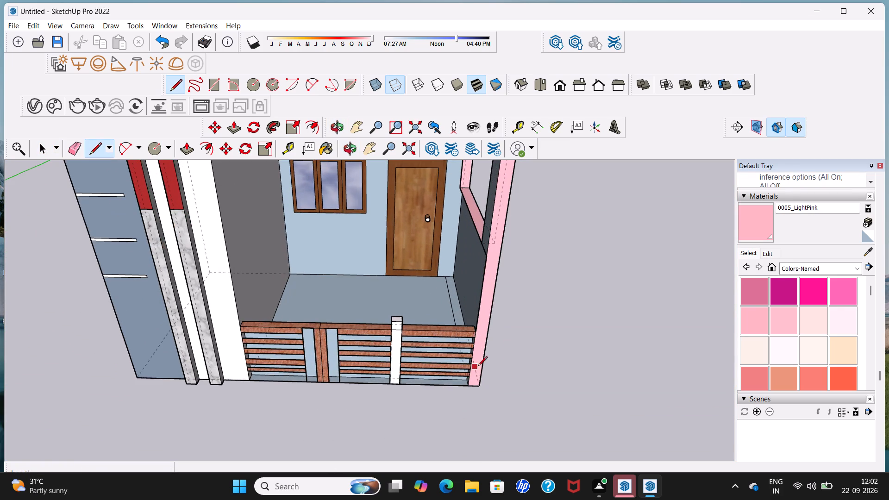
middle_drag(480, 367, 238, 260)
middle_drag(361, 372, 342, 258)
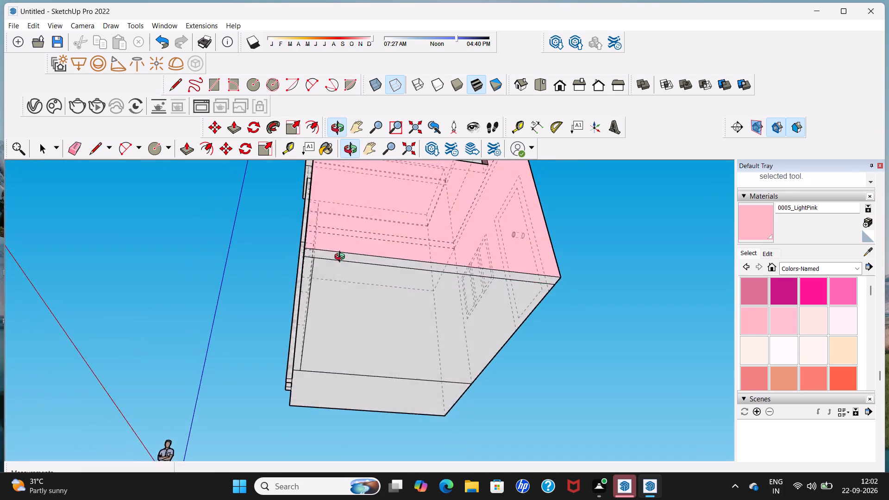
Examine the whole house front, including the porch, balcony and open side wall, from above, at eye level and from slightly different angles.
middle_drag(342, 258, 561, 411)
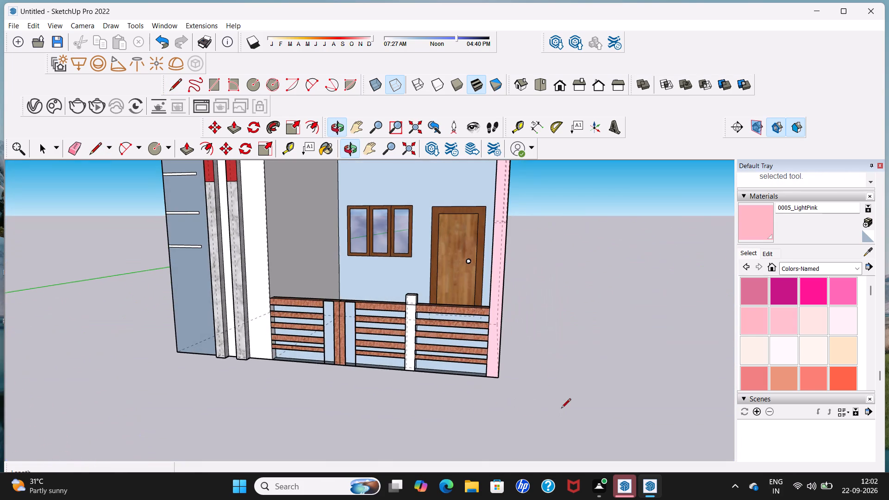
middle_drag(431, 306, 458, 394)
scroll(424, 305, down, 9)
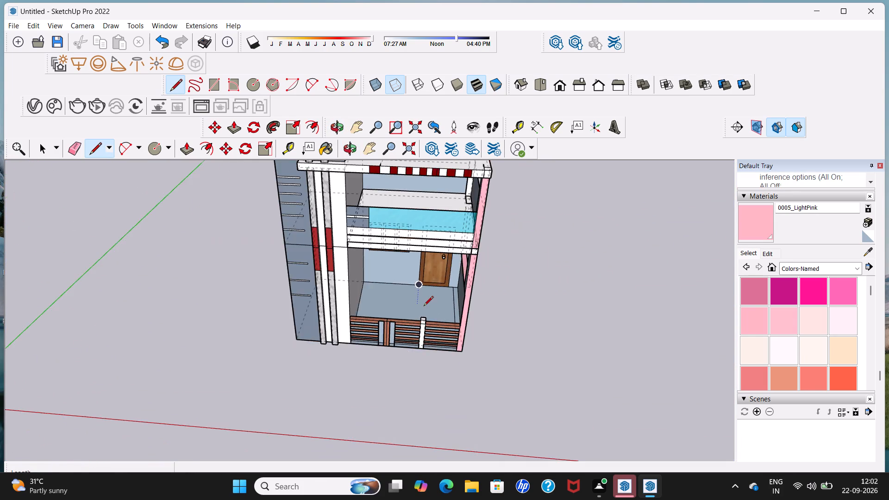
scroll(424, 306, down, 2)
middle_drag(414, 319, 415, 217)
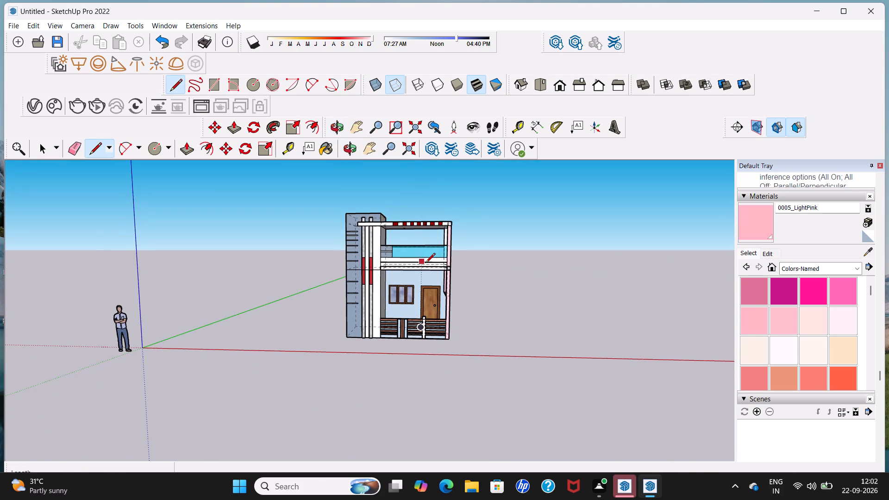
middle_drag(425, 265, 443, 263)
scroll(434, 273, up, 2)
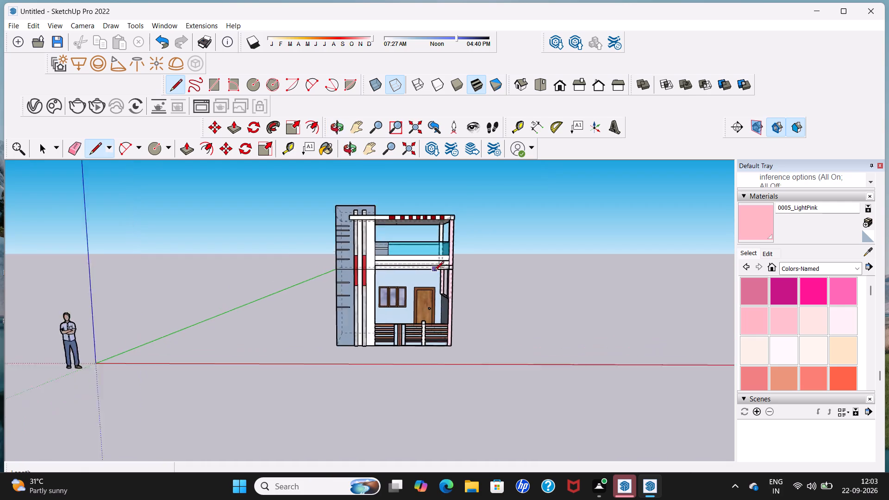
scroll(434, 271, up, 3)
scroll(440, 270, down, 1)
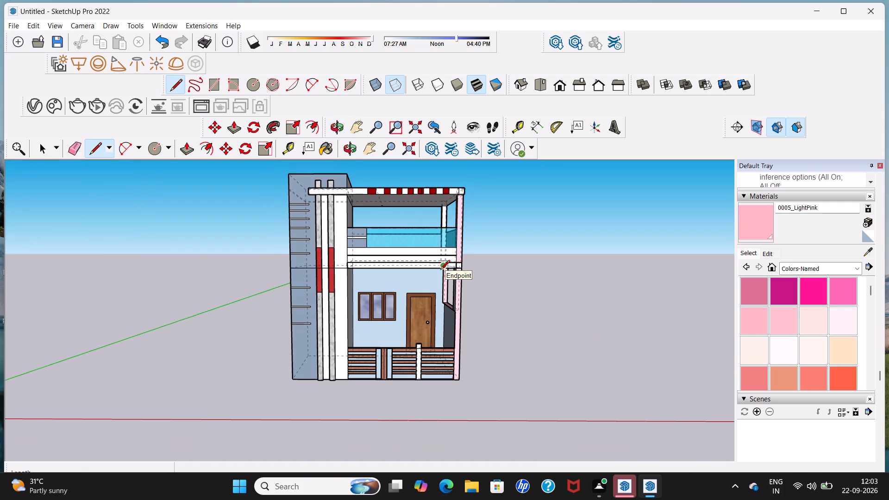
scroll(440, 270, down, 1)
middle_drag(425, 275, 438, 239)
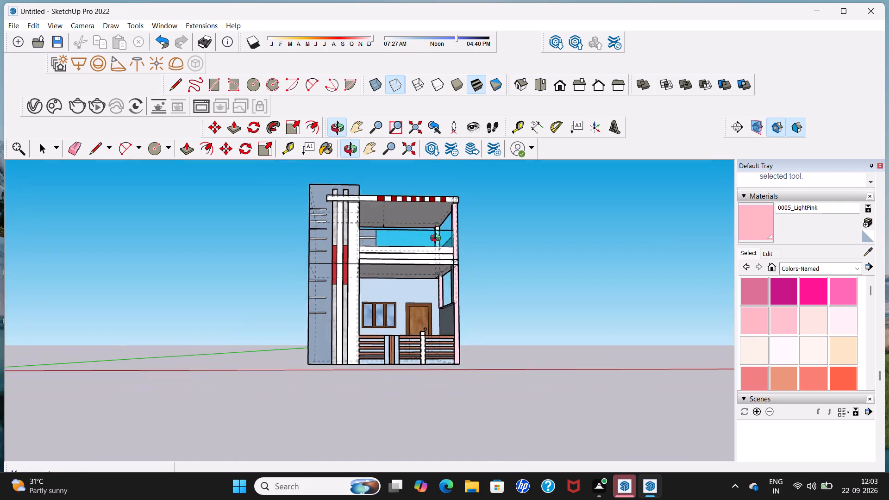
middle_drag(438, 239, 419, 284)
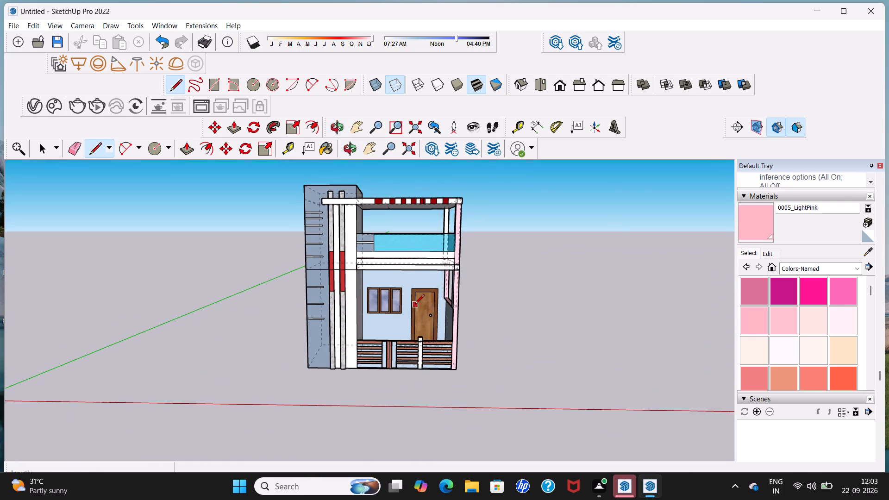
scroll(414, 305, up, 6)
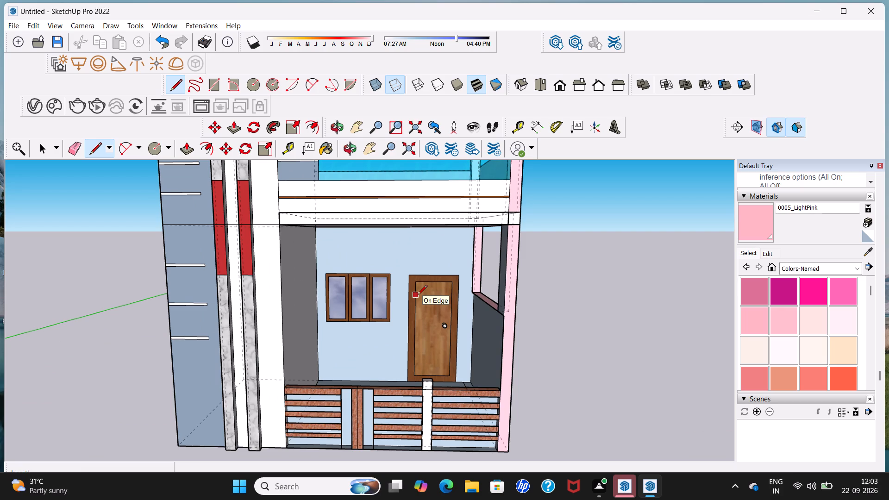
scroll(418, 295, down, 5)
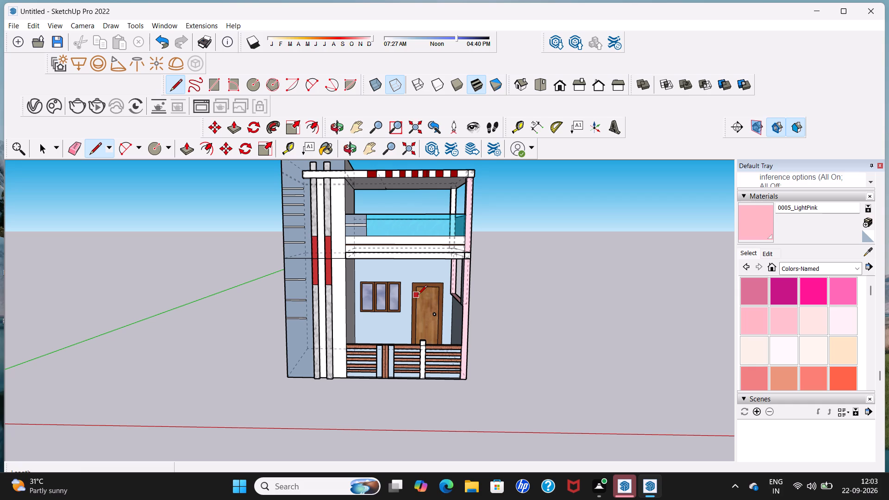
middle_drag(409, 298, 416, 279)
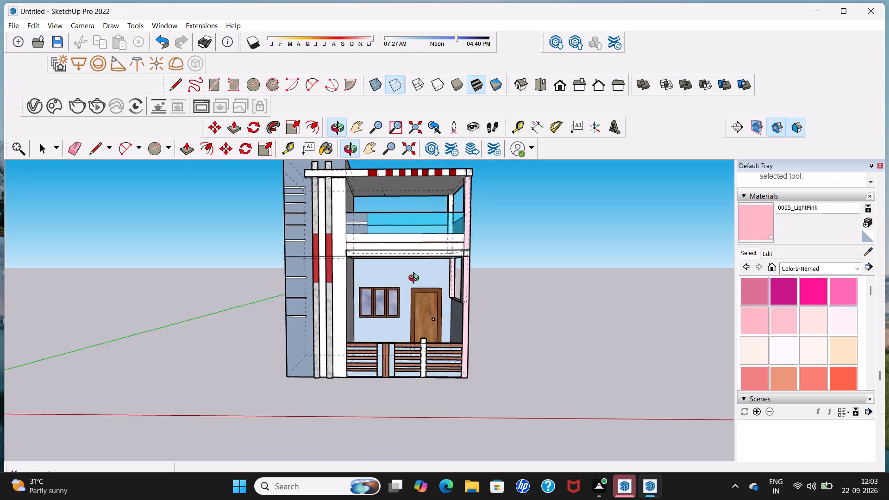
middle_drag(416, 279, 341, 318)
scroll(358, 295, down, 7)
middle_drag(356, 310, 444, 283)
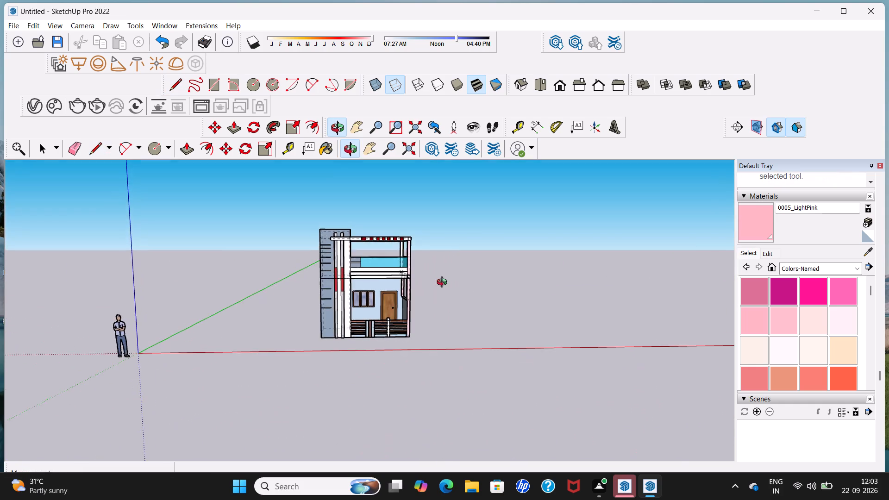
middle_drag(444, 283, 451, 282)
scroll(395, 297, up, 5)
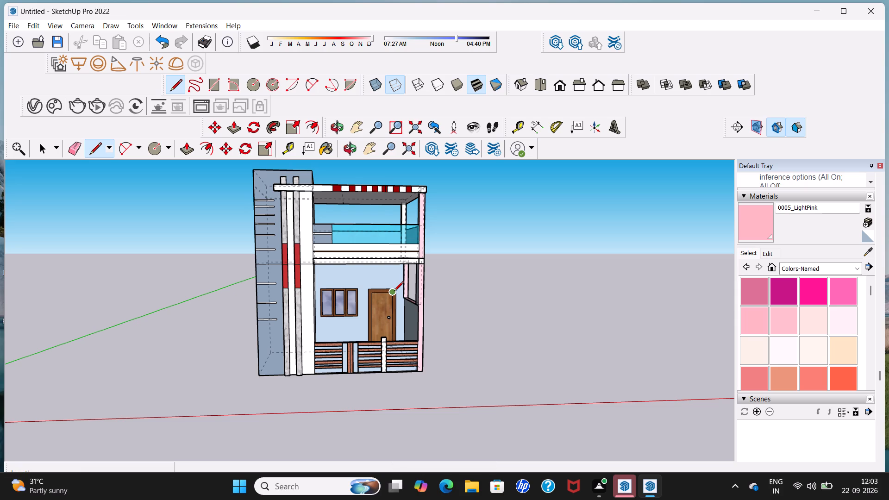
middle_drag(394, 292, 357, 291)
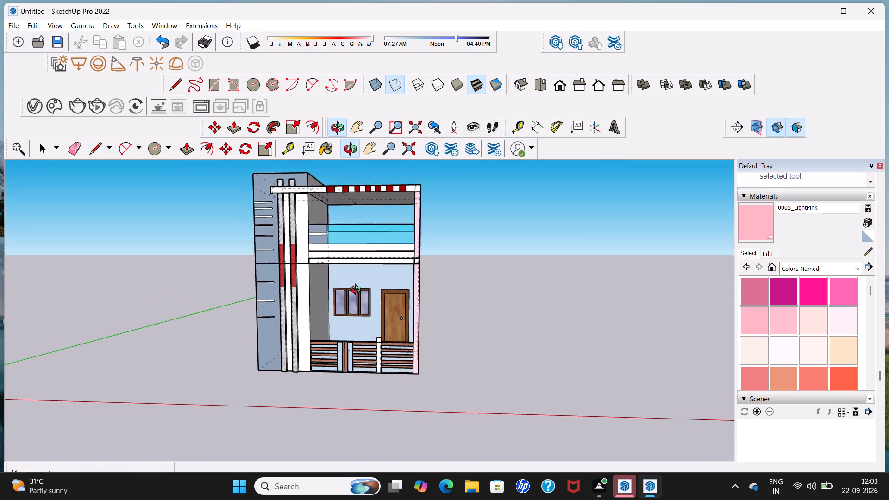
middle_drag(357, 291, 367, 288)
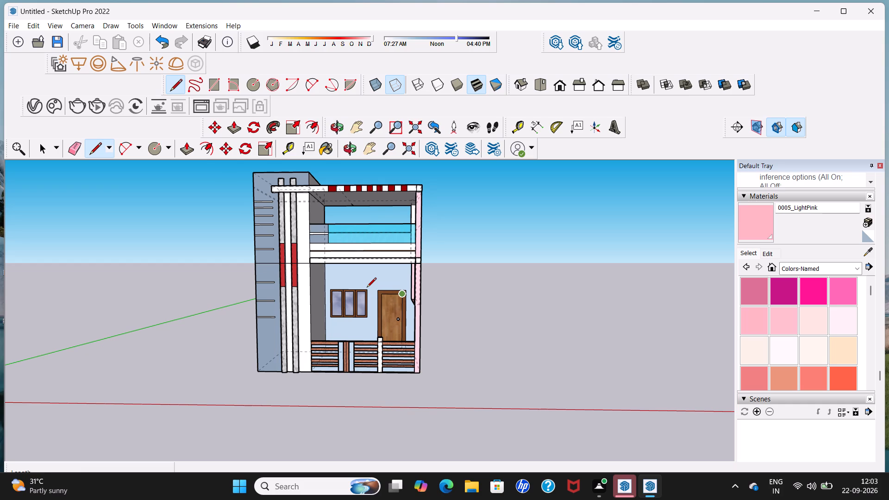
middle_drag(367, 288, 398, 279)
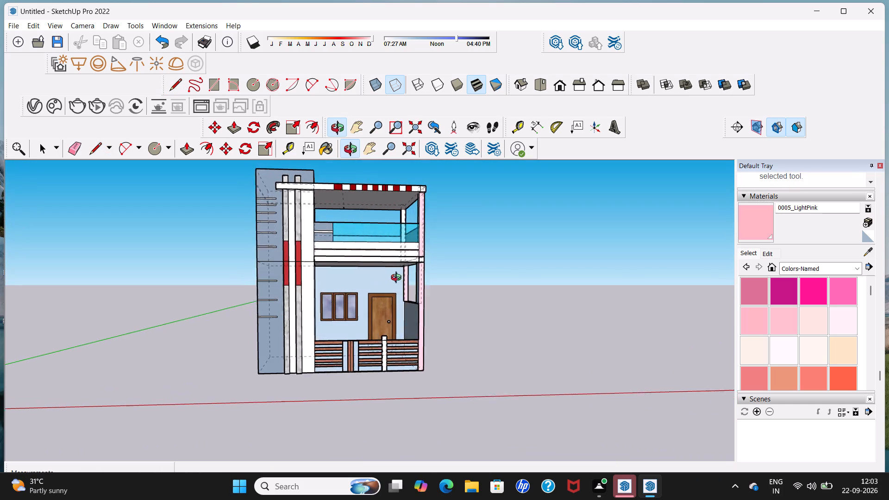
middle_drag(398, 279, 373, 306)
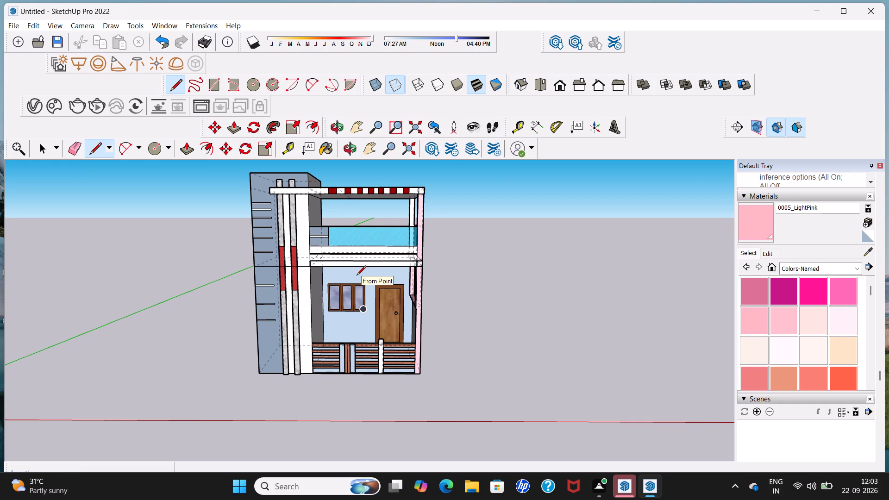
middle_drag(357, 276, 351, 269)
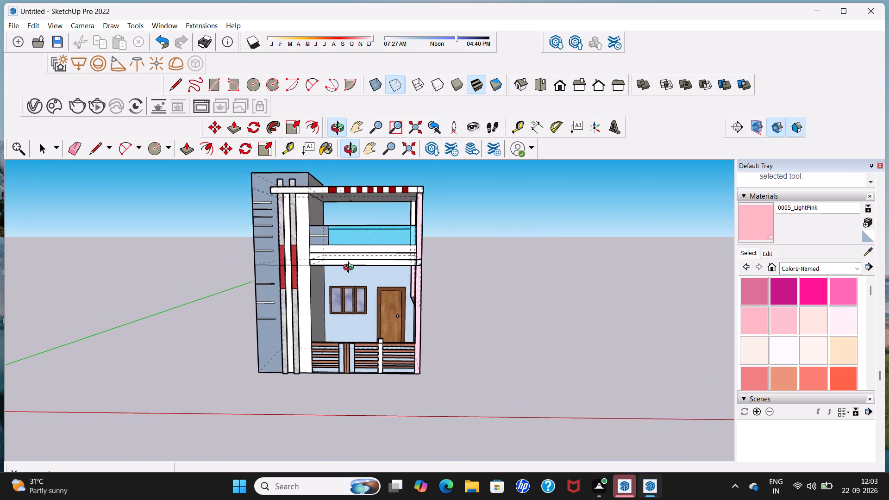
middle_drag(351, 269, 334, 269)
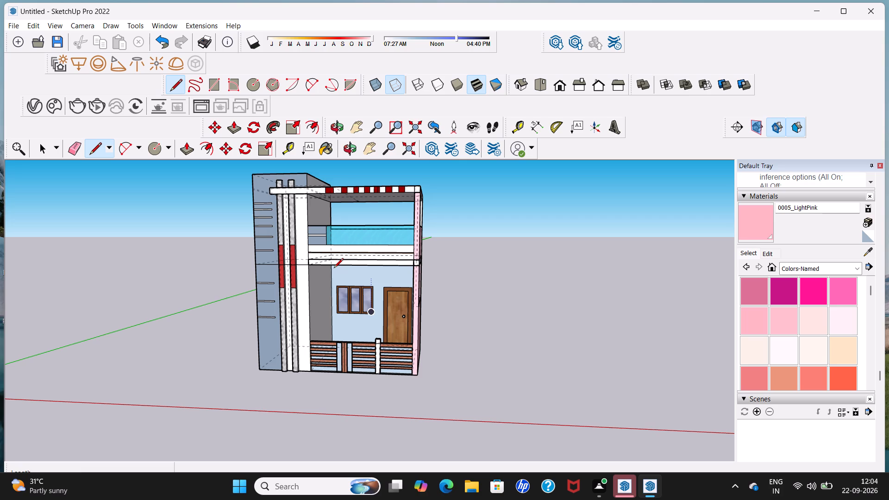
Save the model in the Documents folder as a SketchUp model named "chintu 29".
key(ctrl+s)
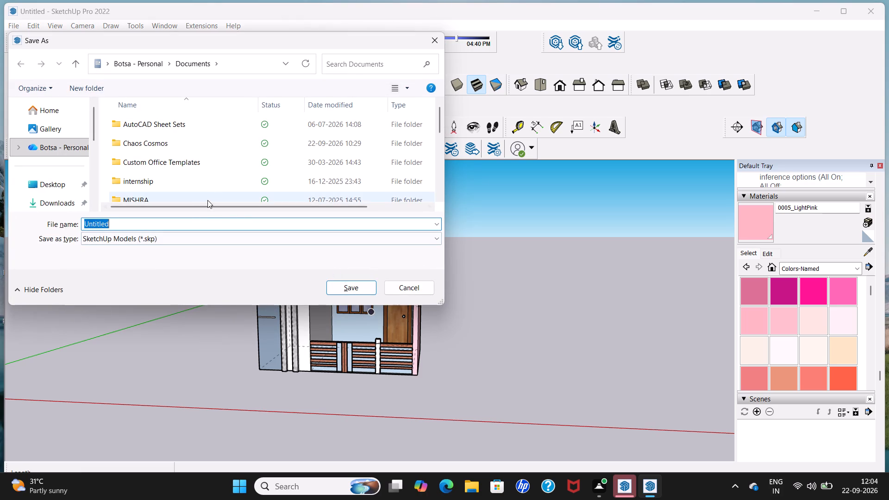
click(207, 225)
key(BackSpace)
key(BackSpace)
key(BackSpace)
key(BackSpace)
key(BackSpace)
key(BackSpace)
key(BackSpace)
key(BackSpace)
key(BackSpace)
key(BackSpace)
key(BackSpace)
key(BackSpace)
key(BackSpace)
key(BackSpace)
key(BackSpace)
key(BackSpace)
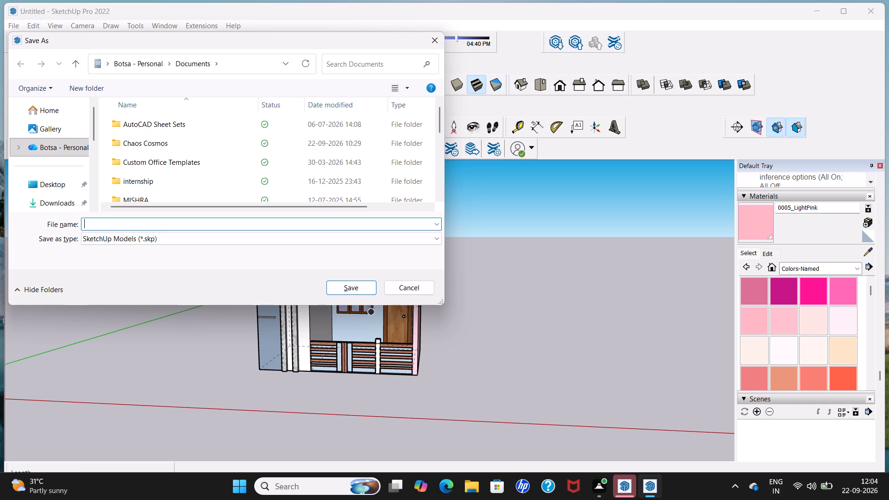
text(chi)
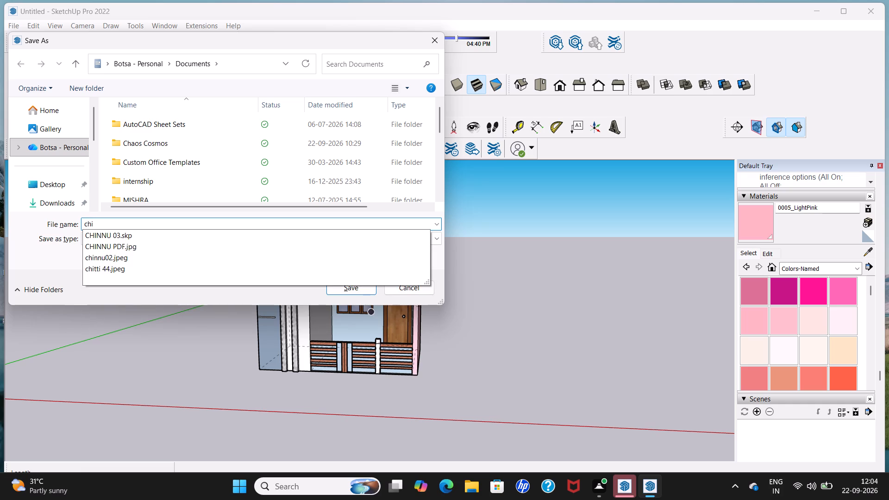
text(ntu)
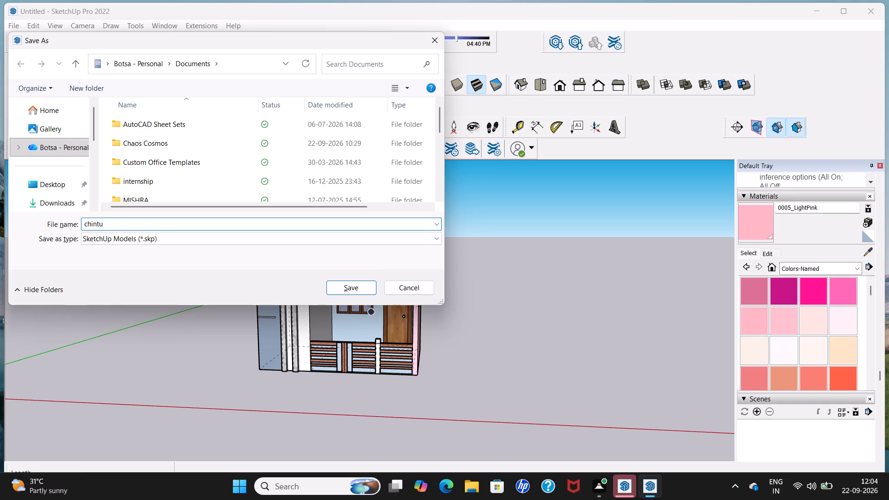
key(2)
key(BackSpace)
key(space)
text(2)
key(9)
click(356, 287)
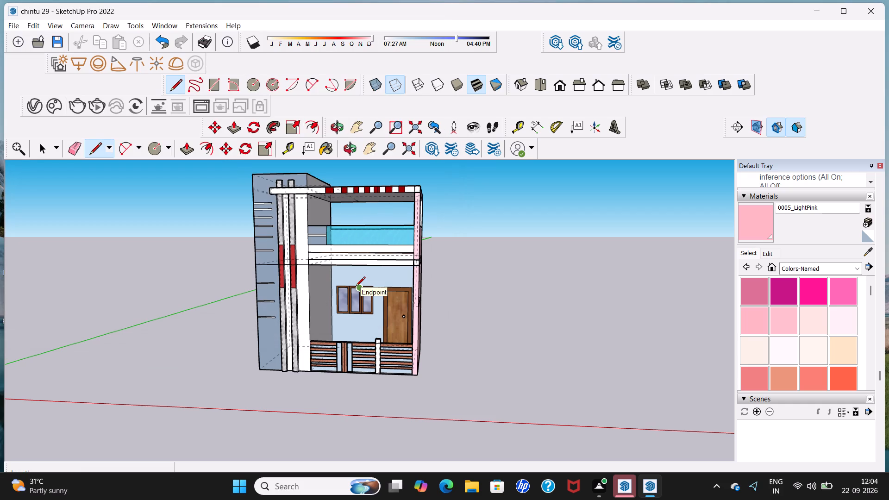
Export the current front view as a 2D JPEG image named "chintu 29 PDF" in the Documents folder.
click(13, 25)
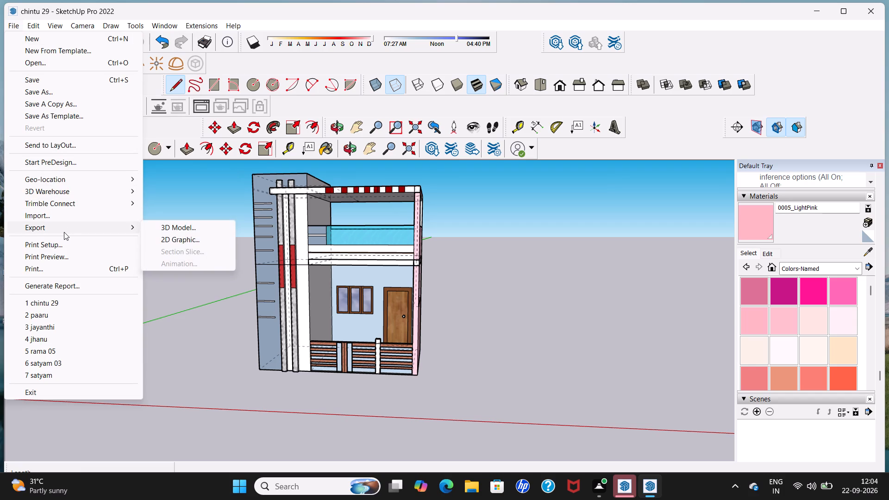
click(164, 240)
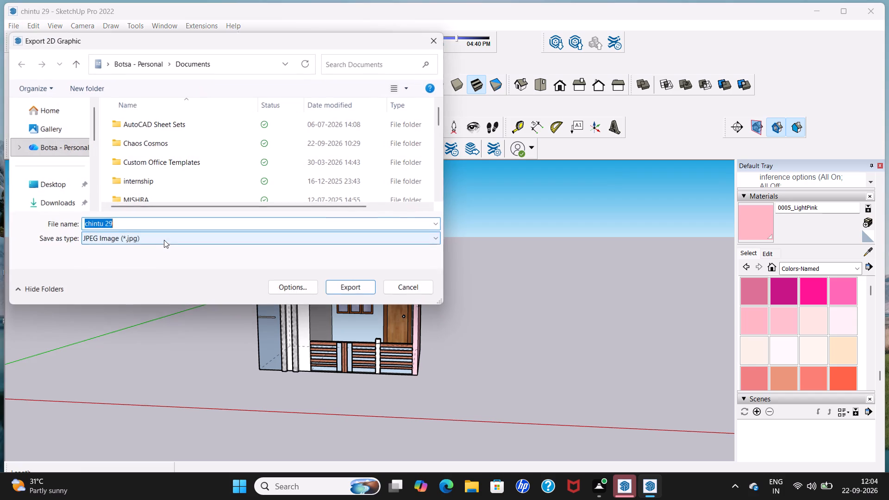
click(162, 225)
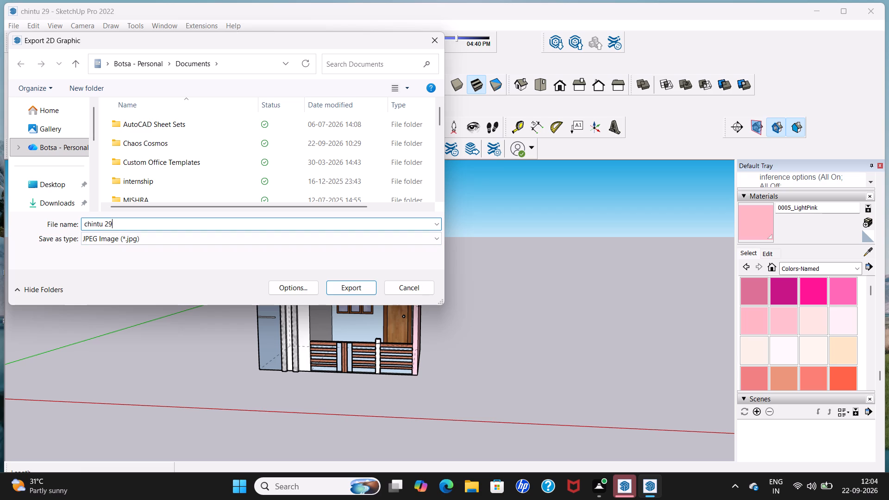
key(space)
text(PD)
key(f)
click(363, 288)
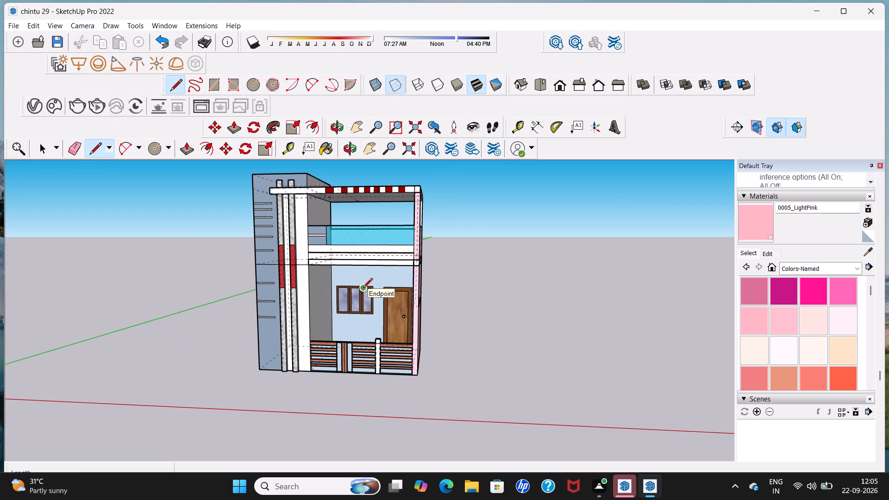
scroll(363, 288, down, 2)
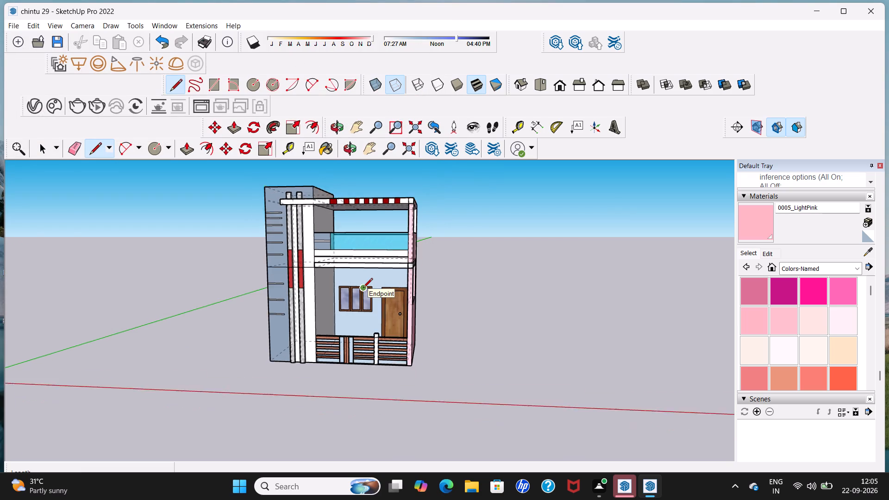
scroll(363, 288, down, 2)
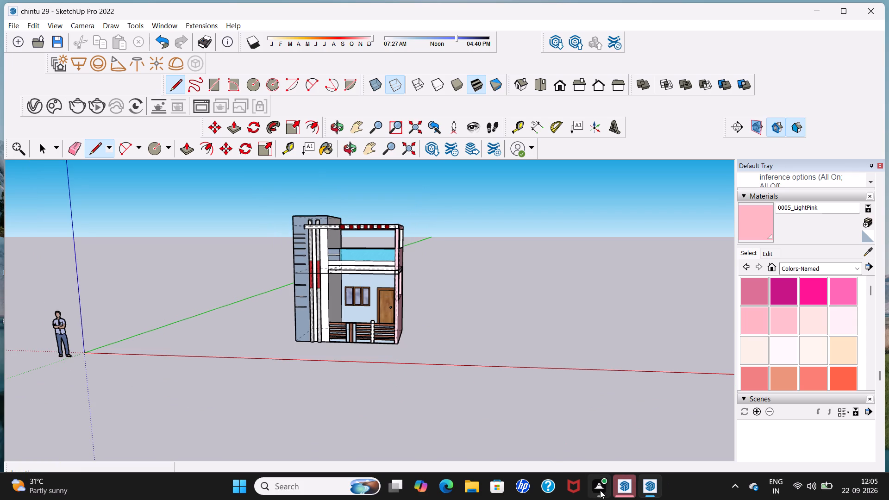